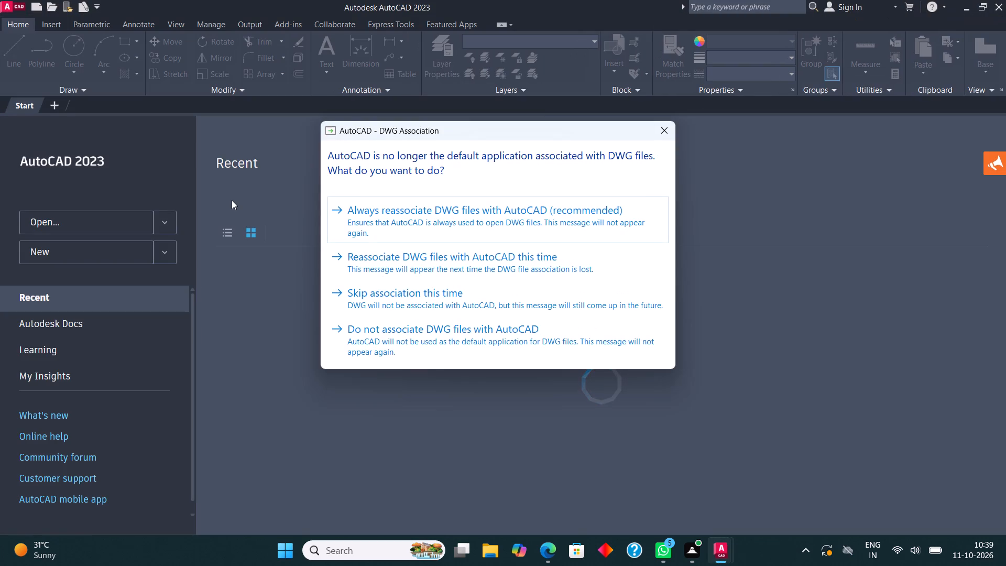
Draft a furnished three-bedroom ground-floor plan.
Dismiss the DWG association prompt without choosing an option and start a new drawing.
click(660, 135)
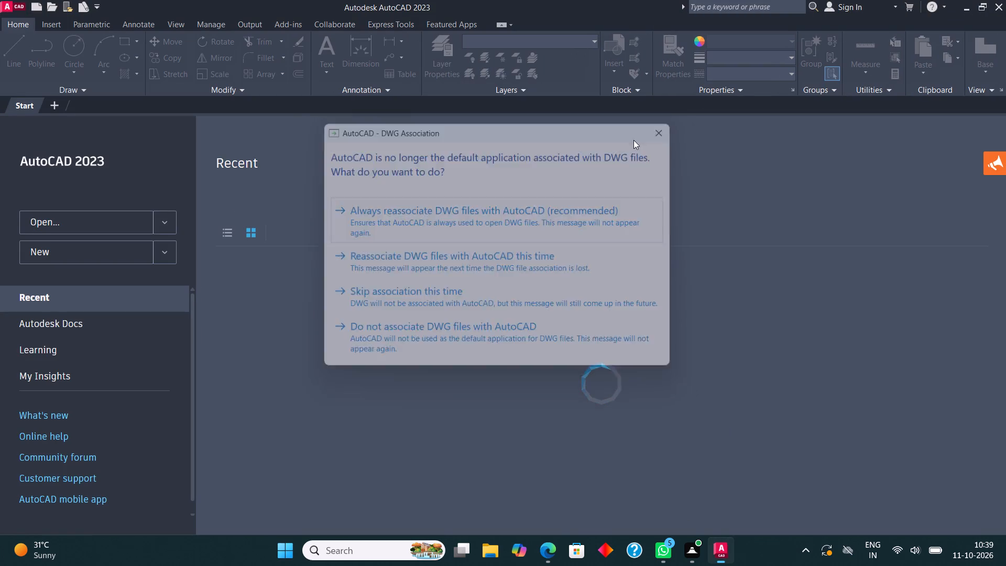
click(89, 249)
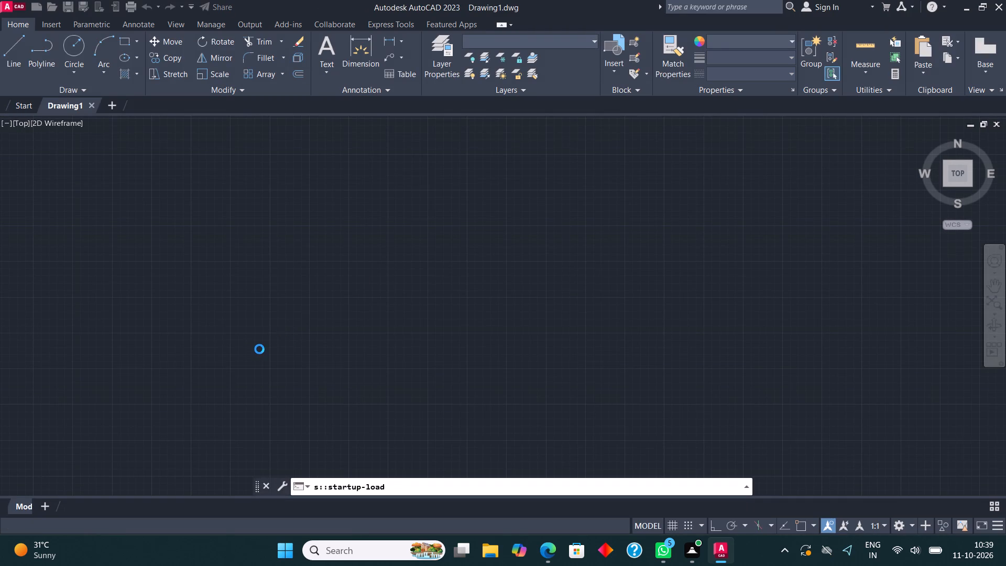
Open the program Options to view the file open and save settings, and close them unchanged.
text(op4)
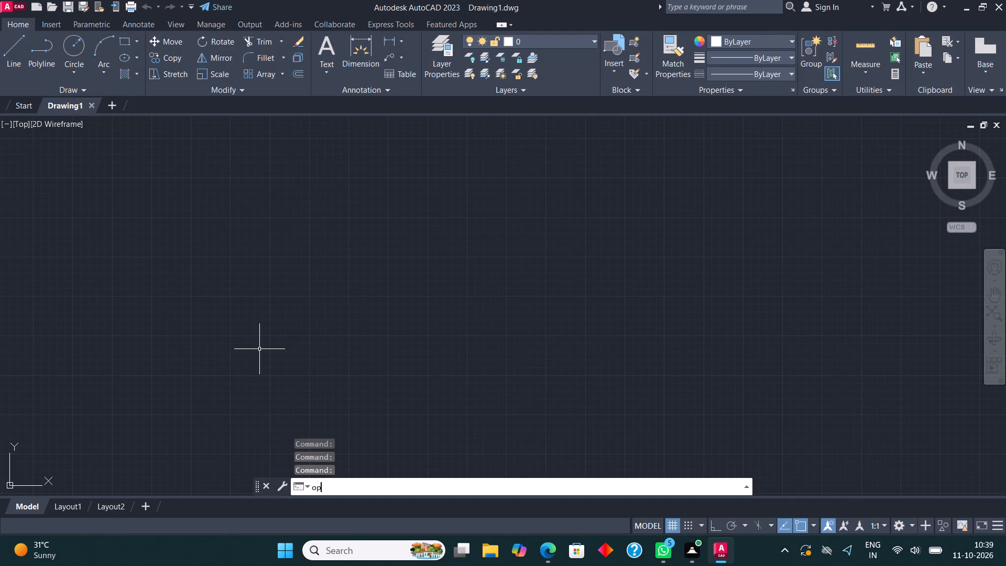
key(Delete)
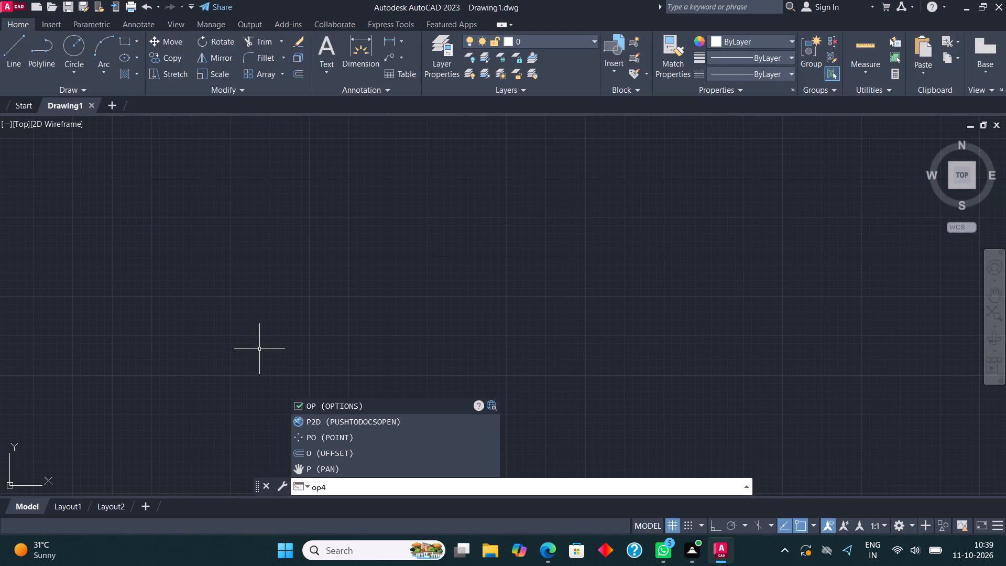
key(BackSpace)
key(Return)
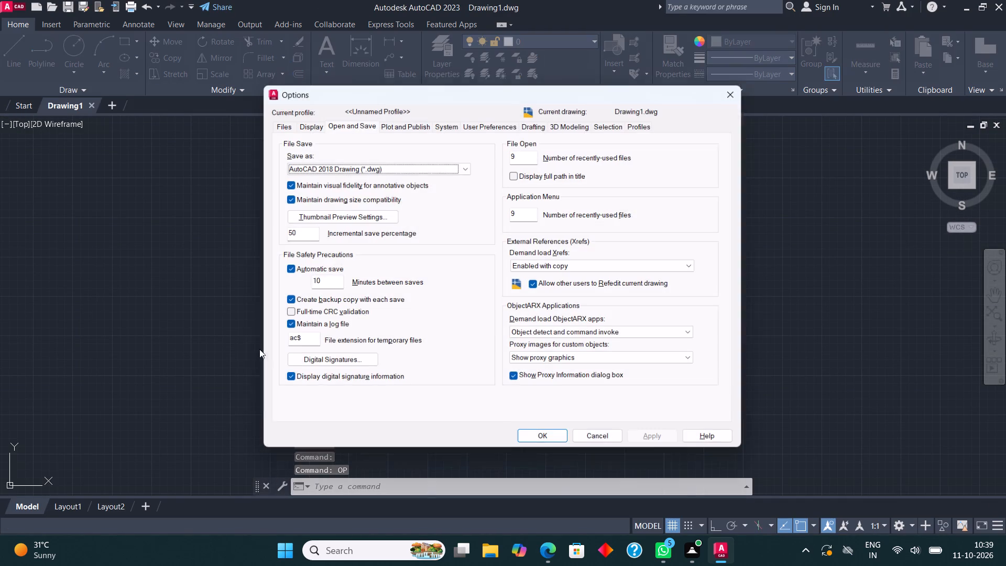
click(561, 439)
Configure the drawing units to Architectural length with 0'-0" precision and an insertion scale of inches.
text(un)
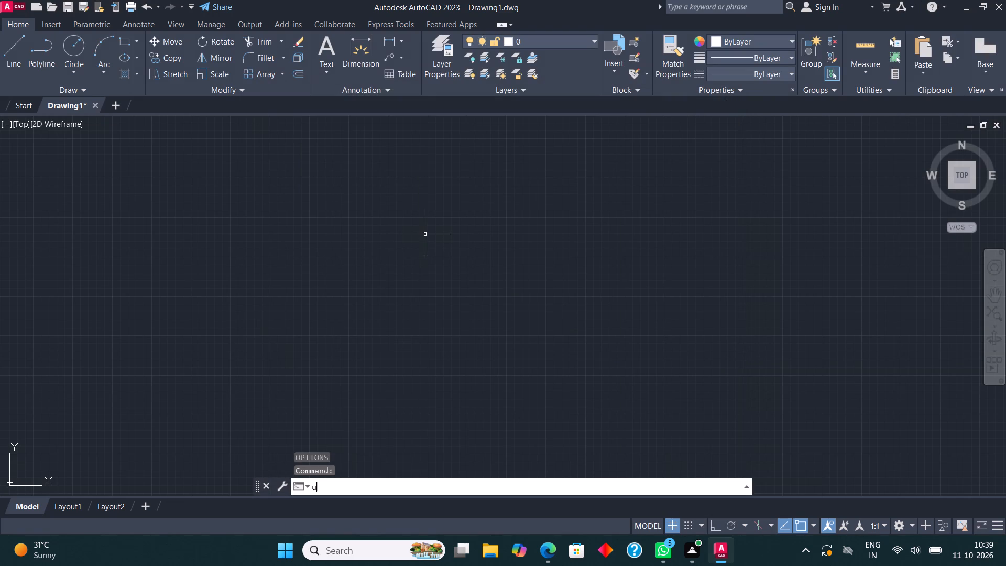
key(Return)
click(487, 181)
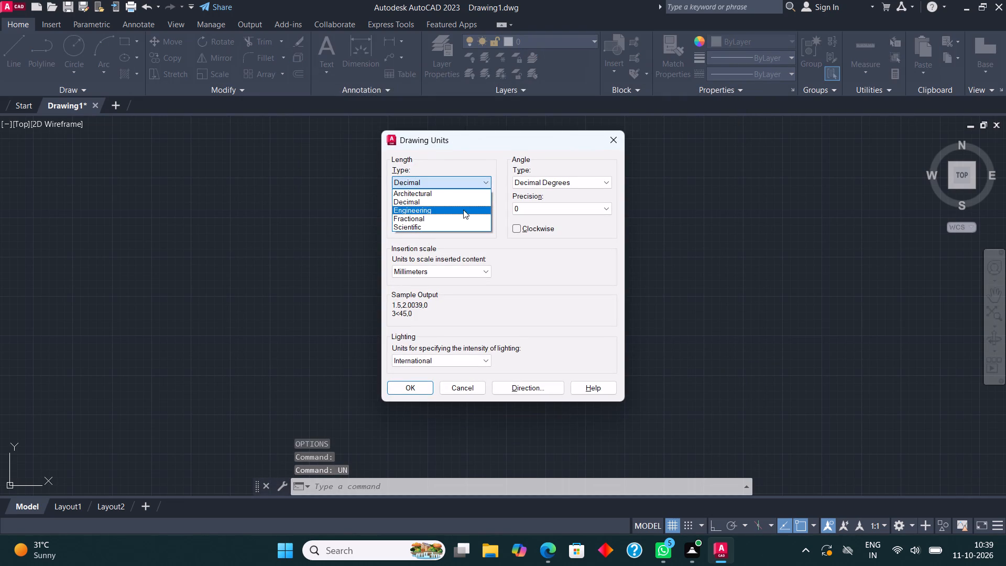
click(456, 194)
click(452, 209)
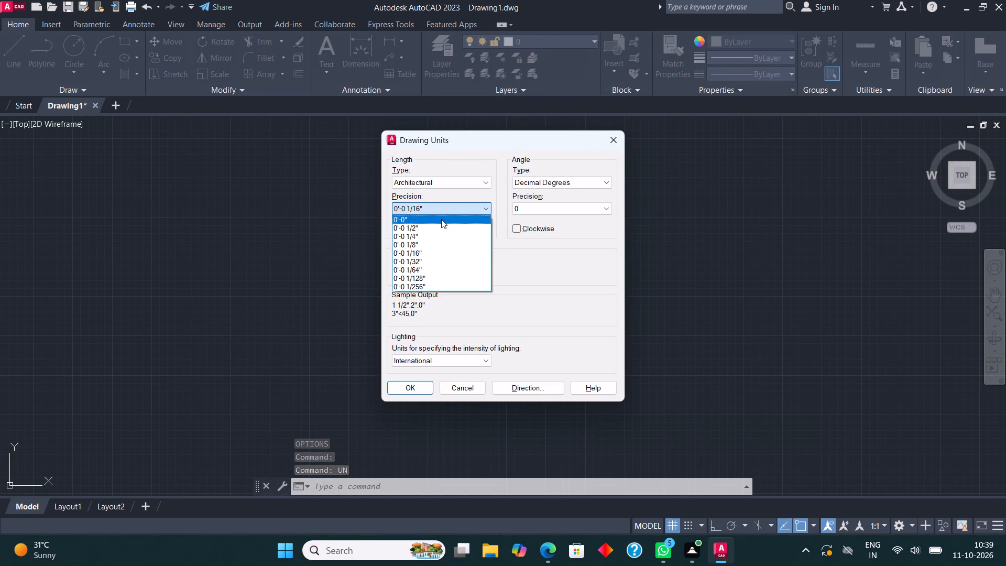
click(441, 219)
click(440, 275)
click(423, 291)
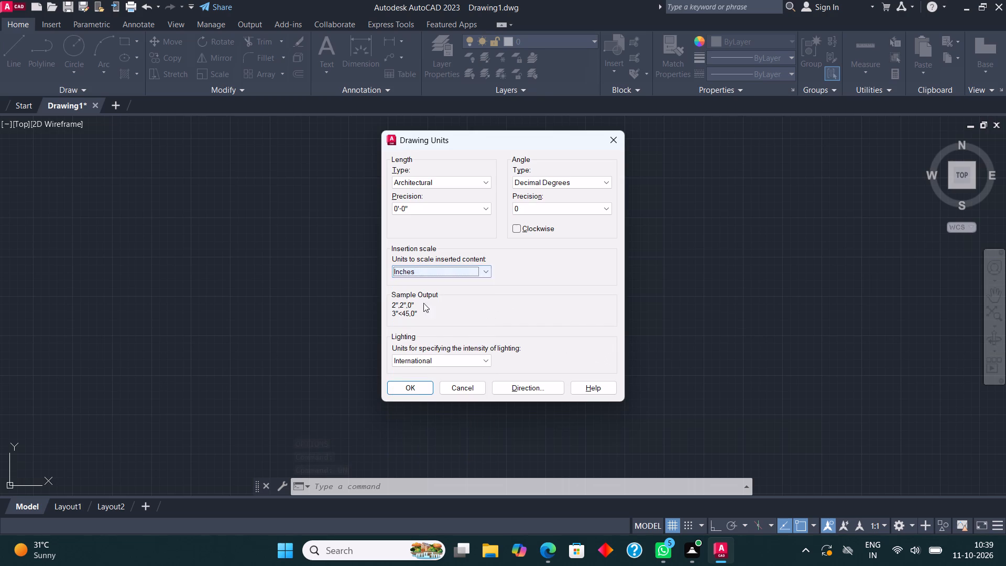
click(412, 389)
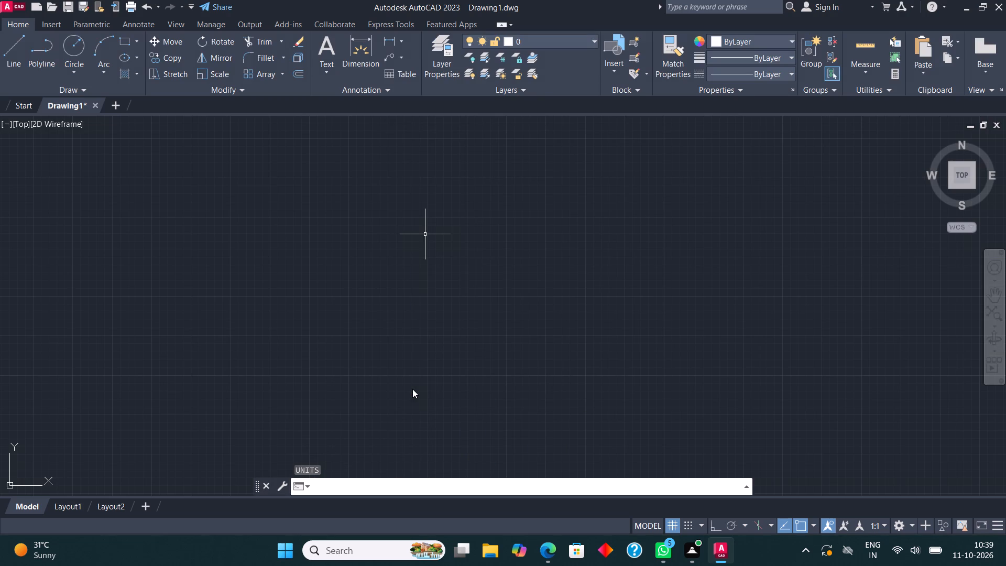
Modify the ISO-25 dimension style to use Architectural primary units with 0'-0" precision.
text(dim)
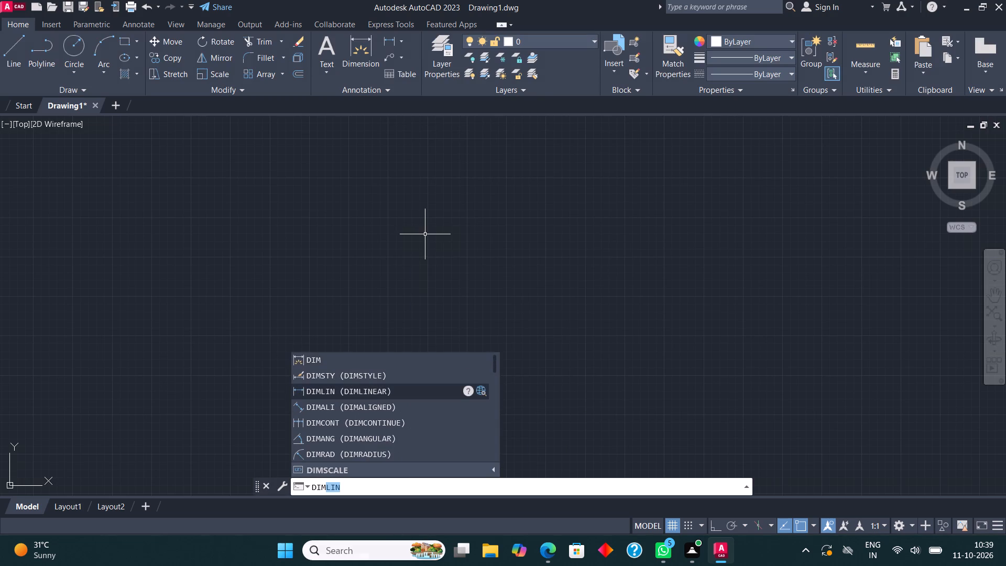
click(373, 380)
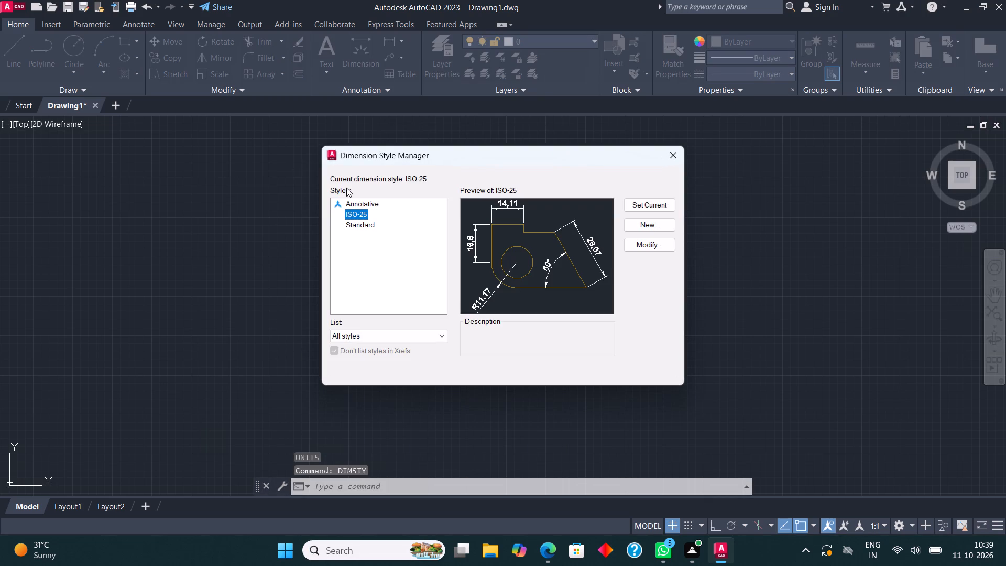
click(649, 244)
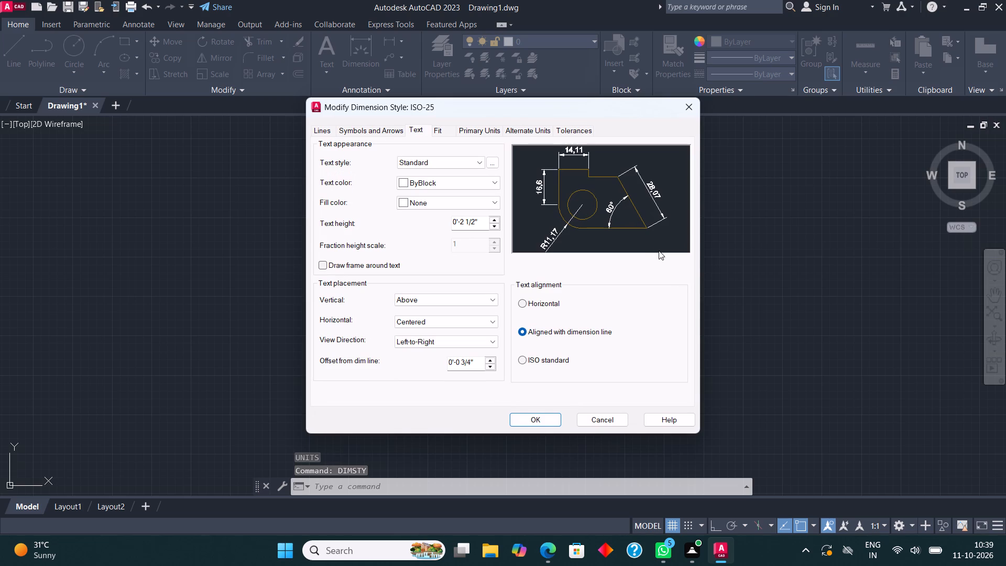
click(487, 130)
click(476, 160)
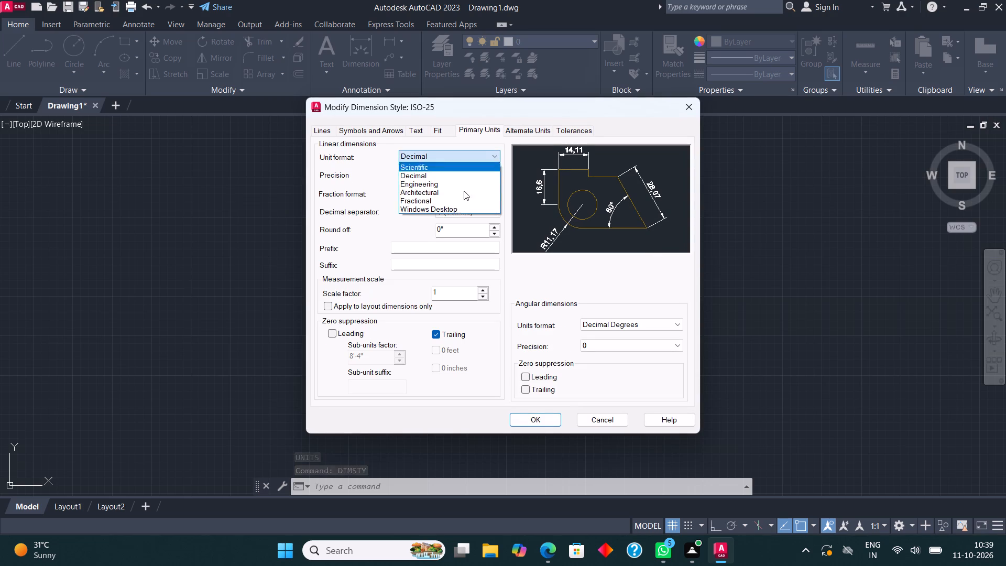
click(455, 191)
click(452, 171)
click(445, 181)
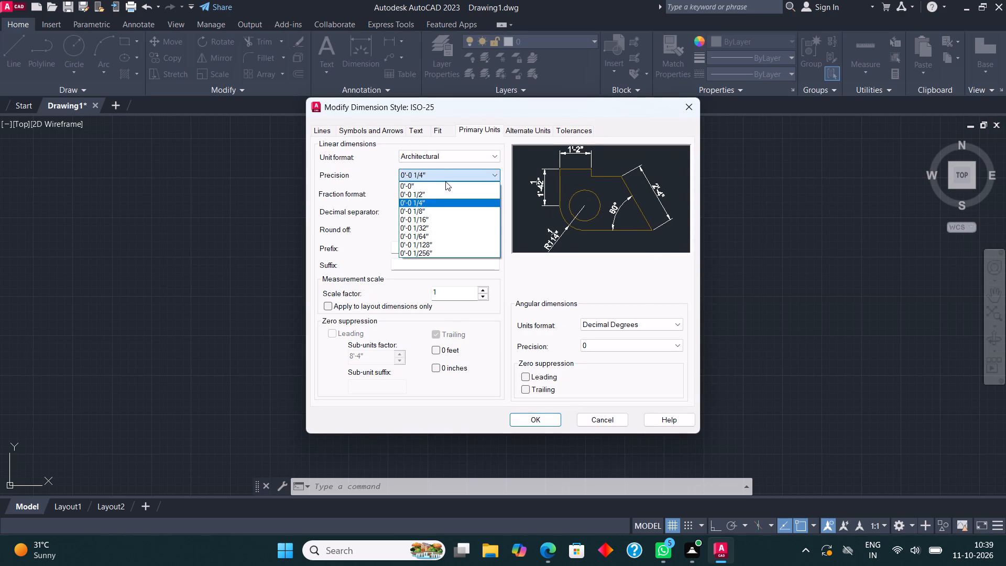
click(443, 187)
Set the ISO-25 dimension text height to 5" and make the style current.
click(418, 126)
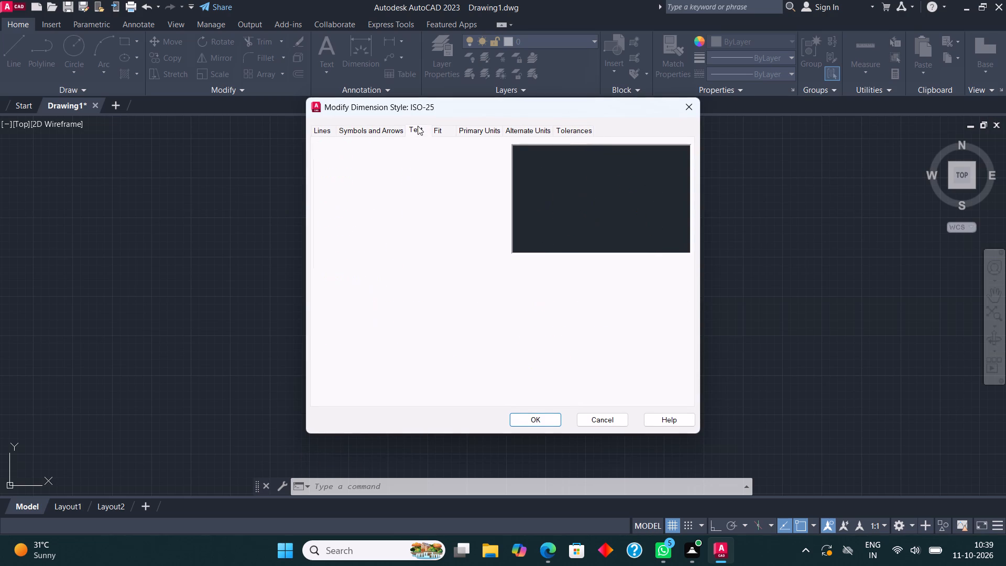
drag(486, 219, 398, 228)
text(5")
click(515, 413)
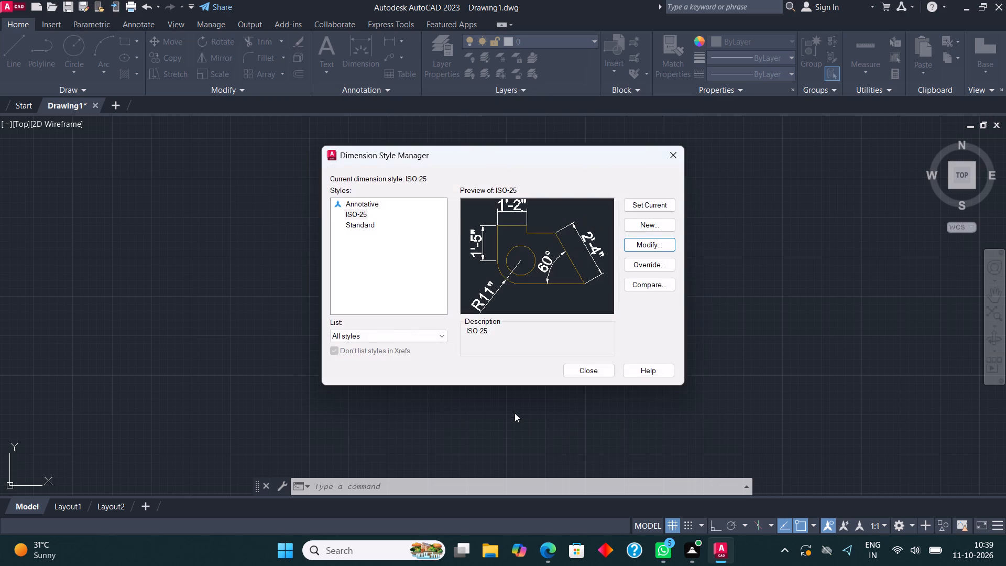
click(647, 204)
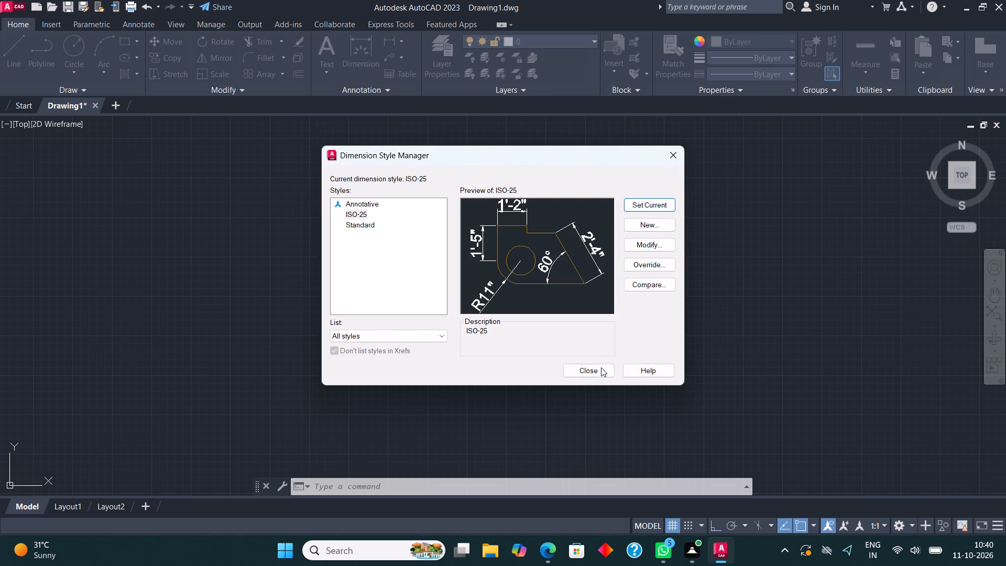
click(595, 373)
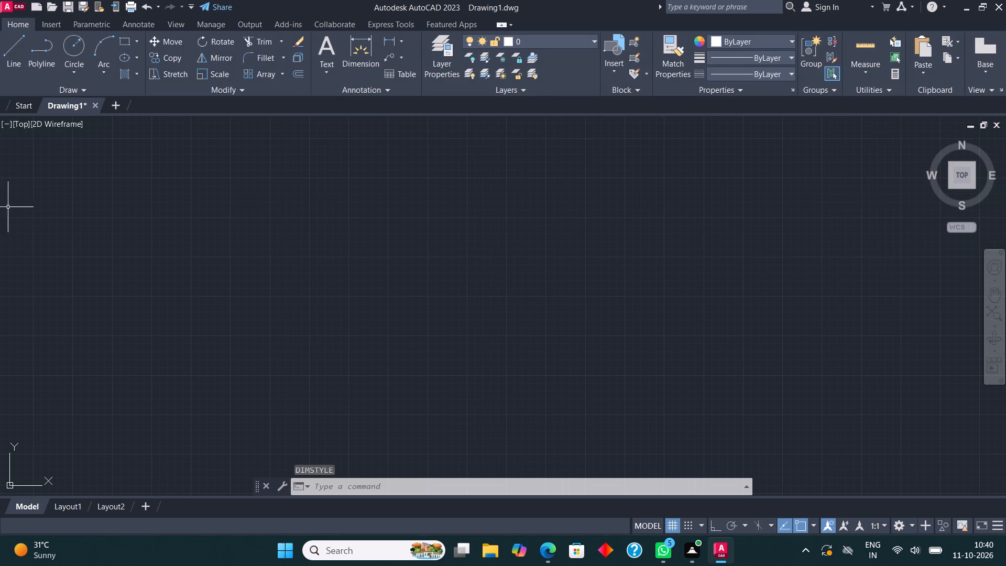
With ortho on, draw a closed rectangular outline from lines, 28' wide and 48' high.
key(F8)
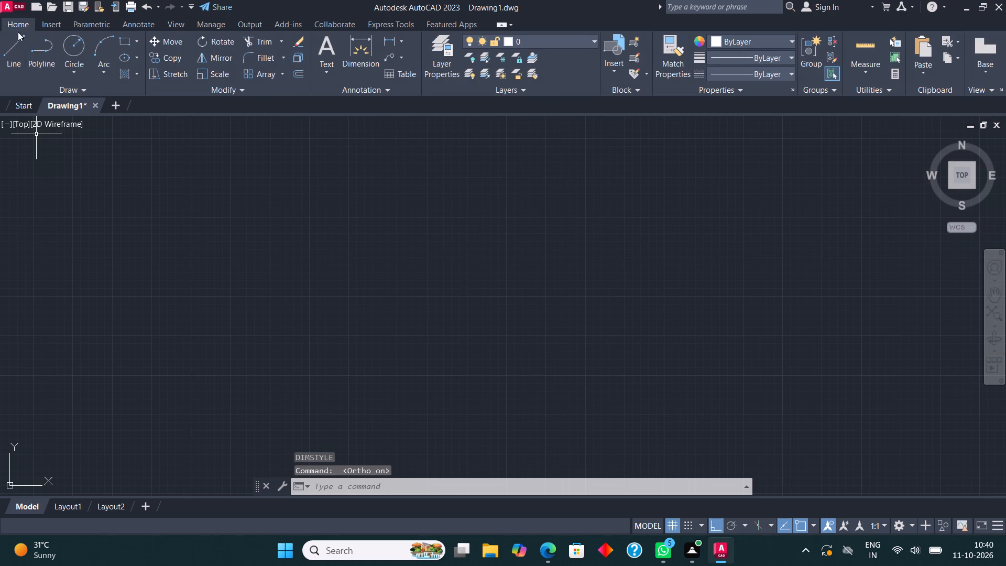
click(15, 48)
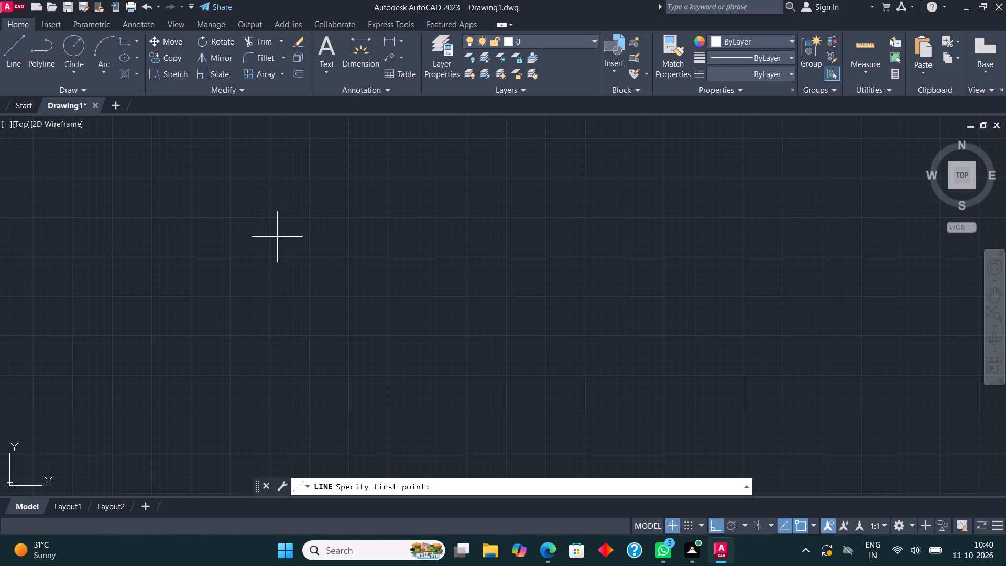
click(315, 219)
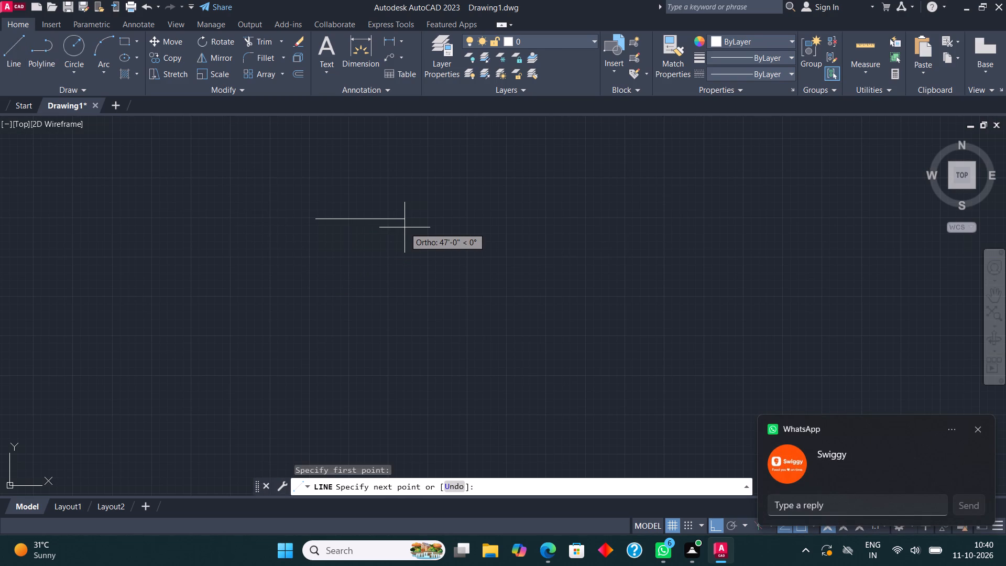
text(28')
key(Return)
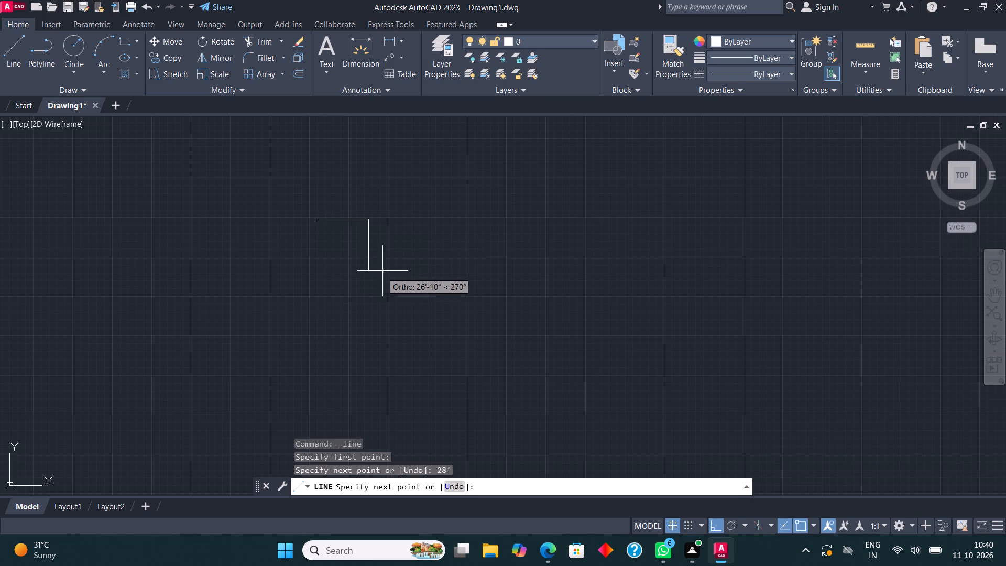
text(48')
key(Return)
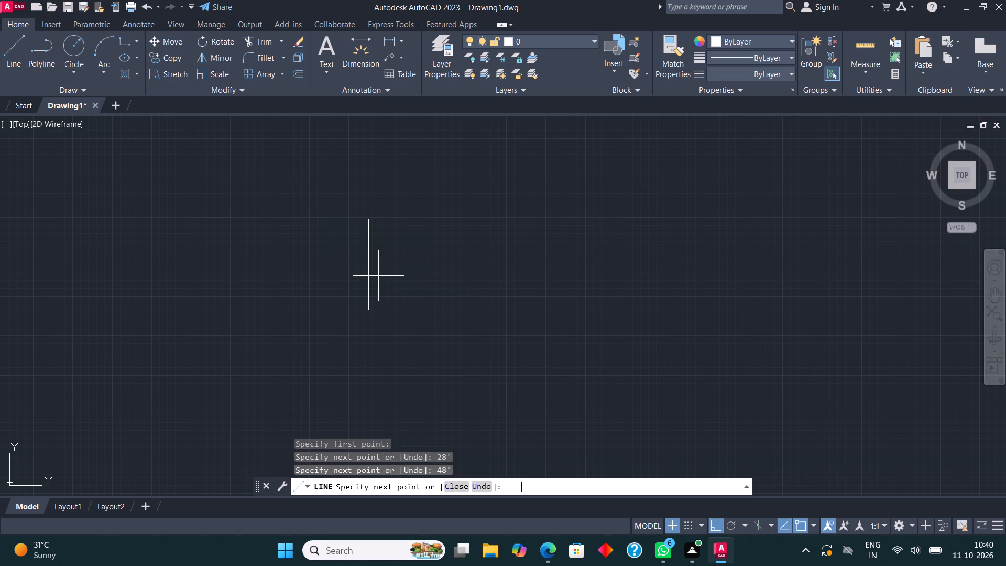
text(28')
key(Return)
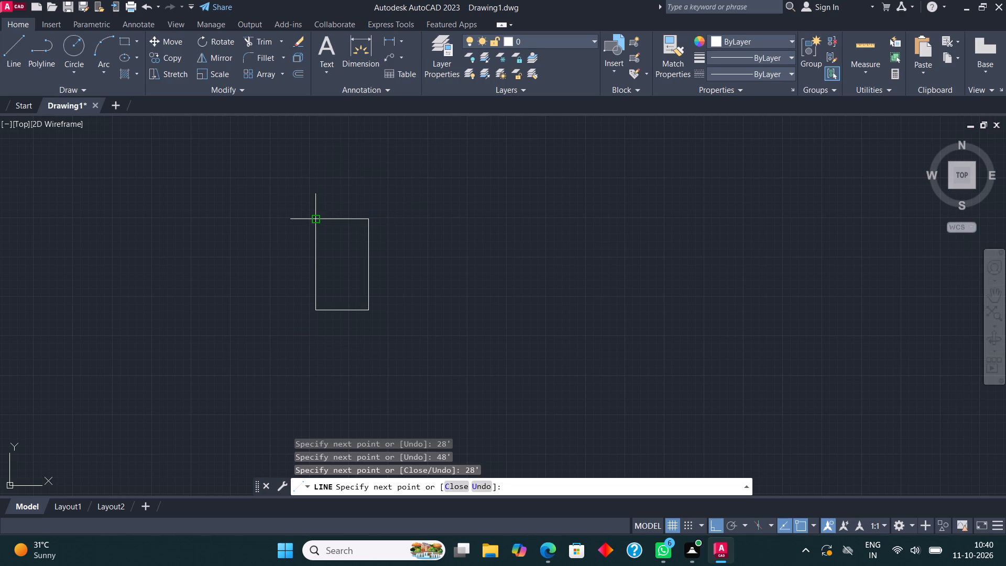
click(314, 216)
key(Escape)
Trace a rectangle over the 28' by 48' line outline, from its upper-left corner to its lower-right corner.
middle_drag(332, 208, 310, 210)
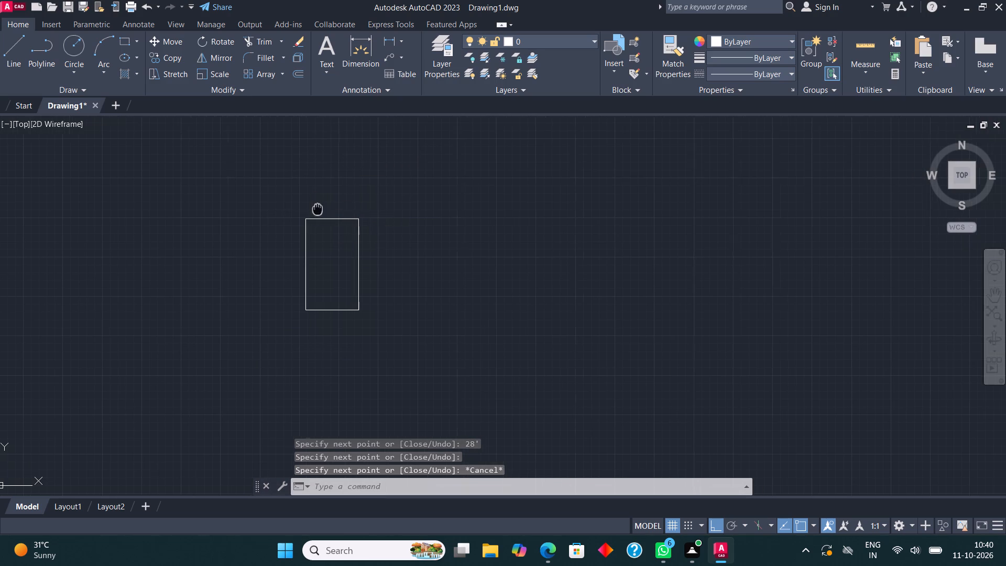
middle_drag(310, 210, 303, 211)
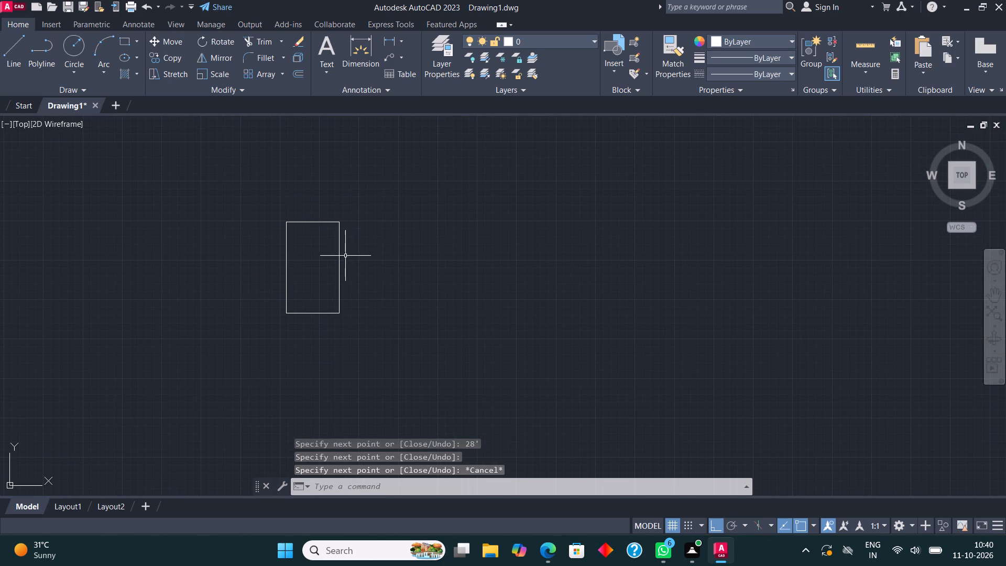
scroll(338, 258, up, 2)
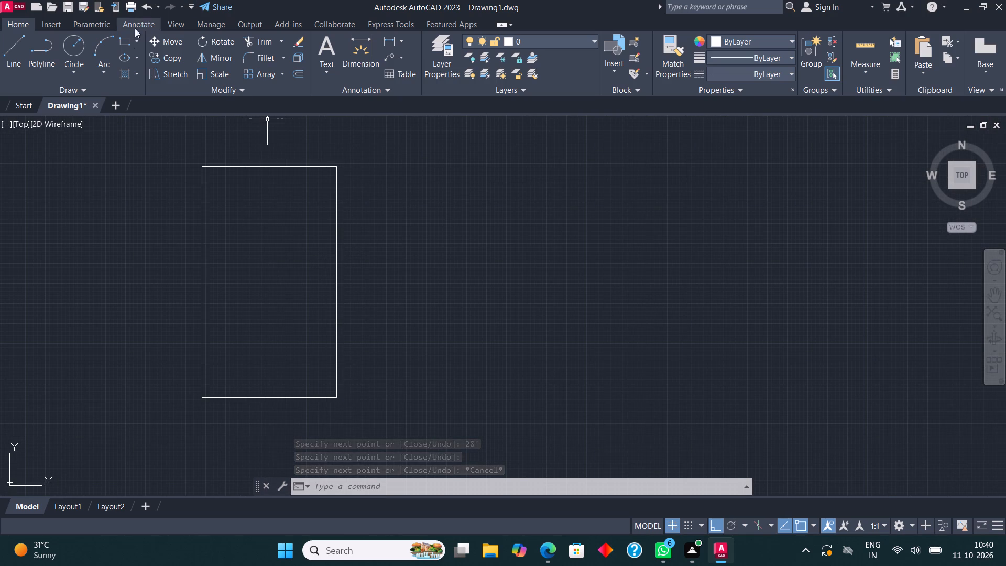
click(121, 38)
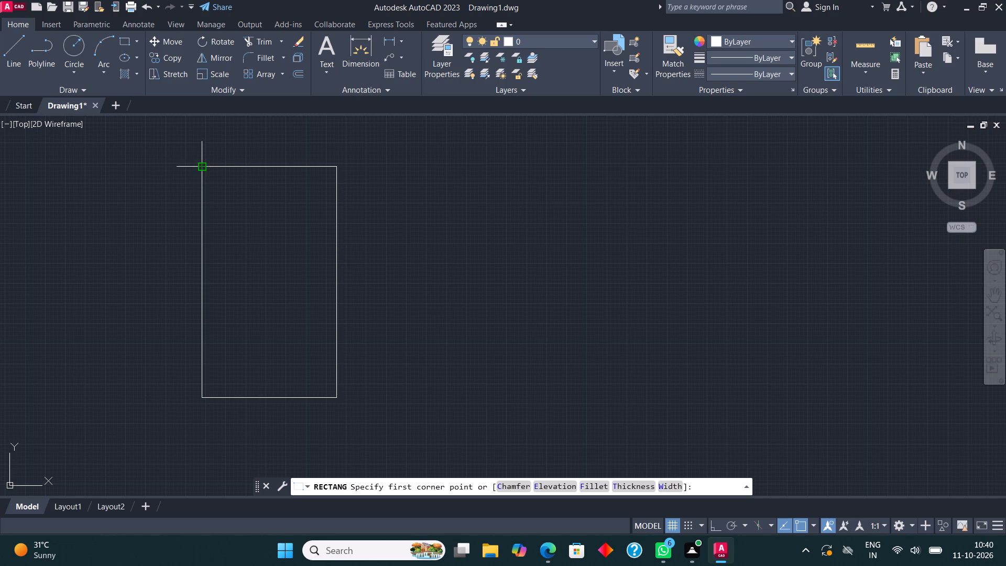
click(200, 166)
click(334, 399)
key(Escape)
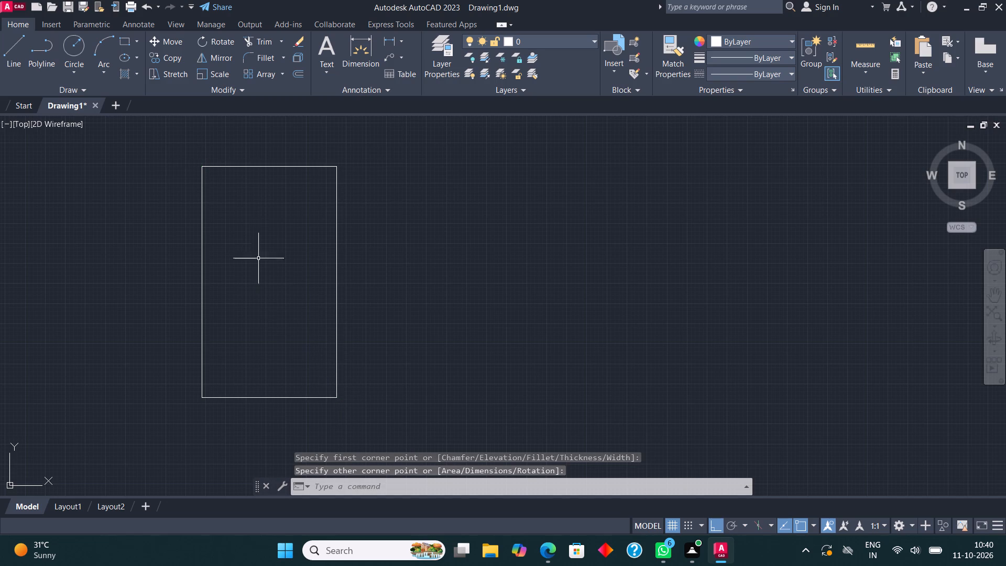
Offset the traced rectangle 9" inward to form the outer wall thickness.
click(252, 166)
click(295, 70)
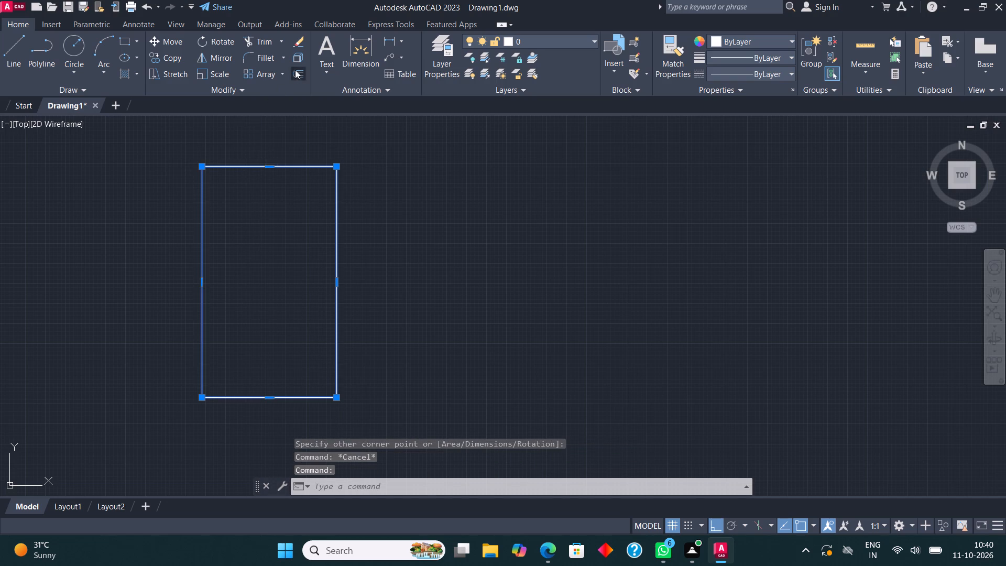
click(268, 168)
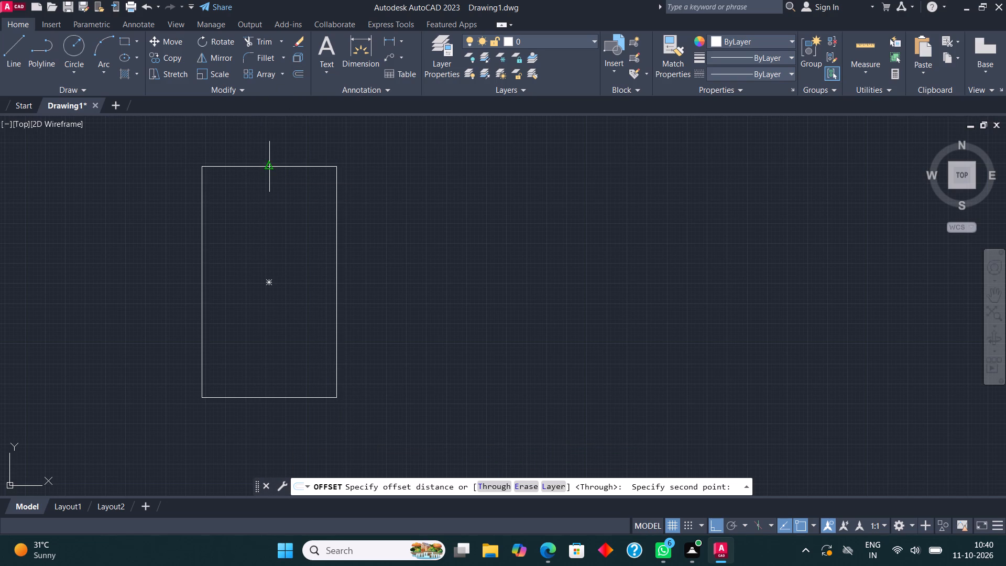
text(9")
key(Return)
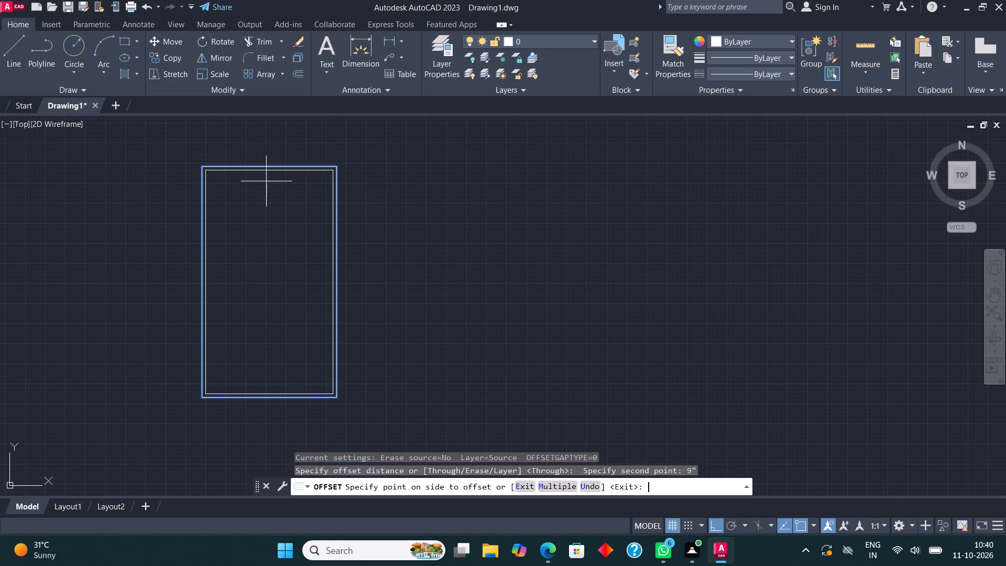
click(239, 212)
middle_drag(288, 210, 316, 206)
key(Escape)
Draw an 11'11" wide by 10'6" high room outline with lines from the inner wall's upper-left corner, closing at the left wall.
scroll(275, 149, up, 2)
click(14, 38)
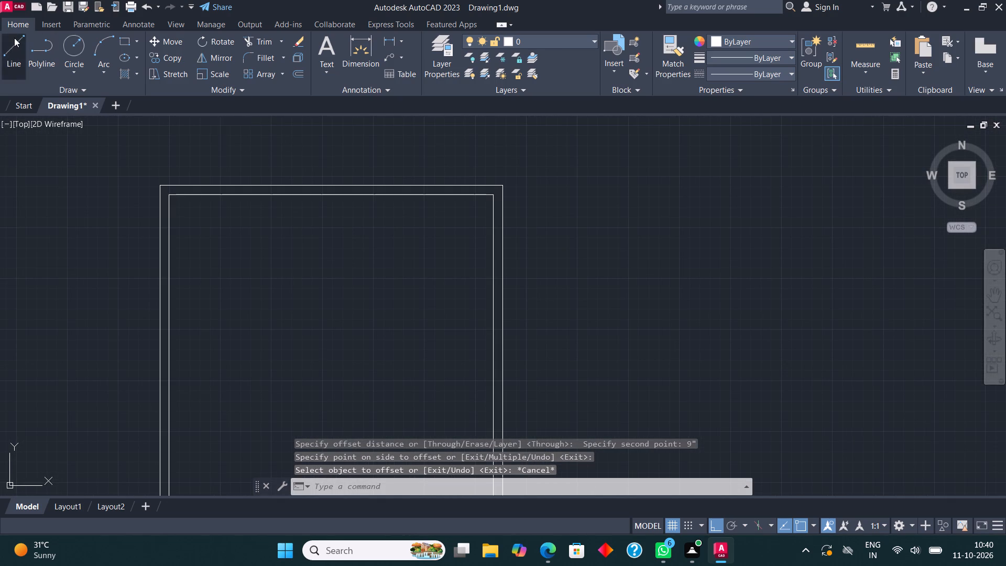
scroll(183, 182, up, 2)
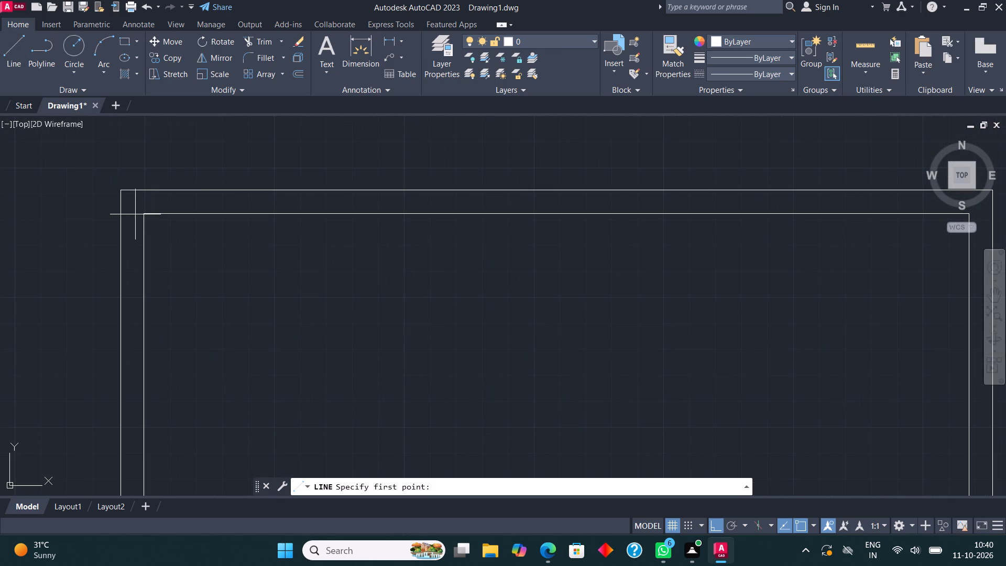
click(146, 212)
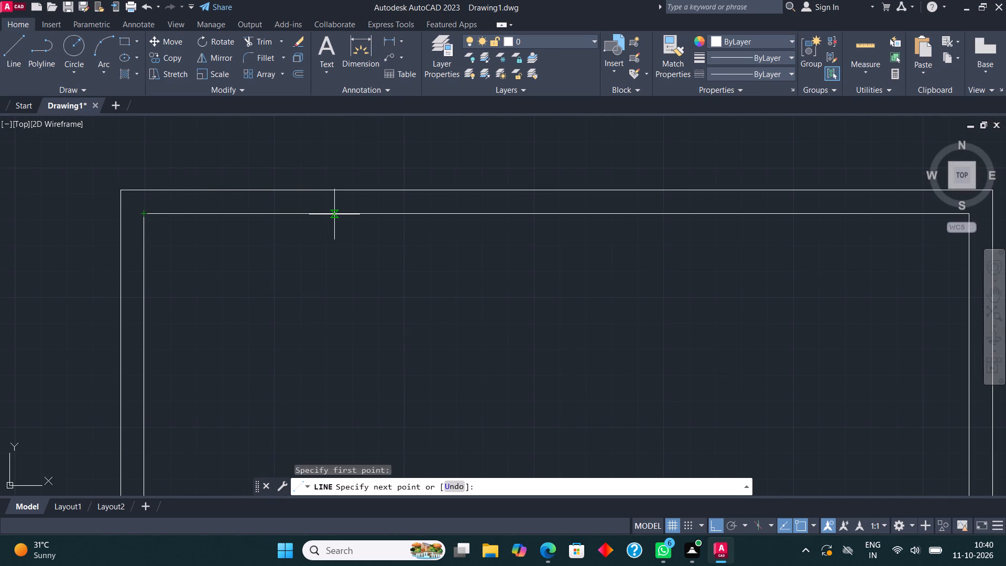
text(11'11")
key(Return)
scroll(334, 214, down, 3)
scroll(403, 262, up, 1)
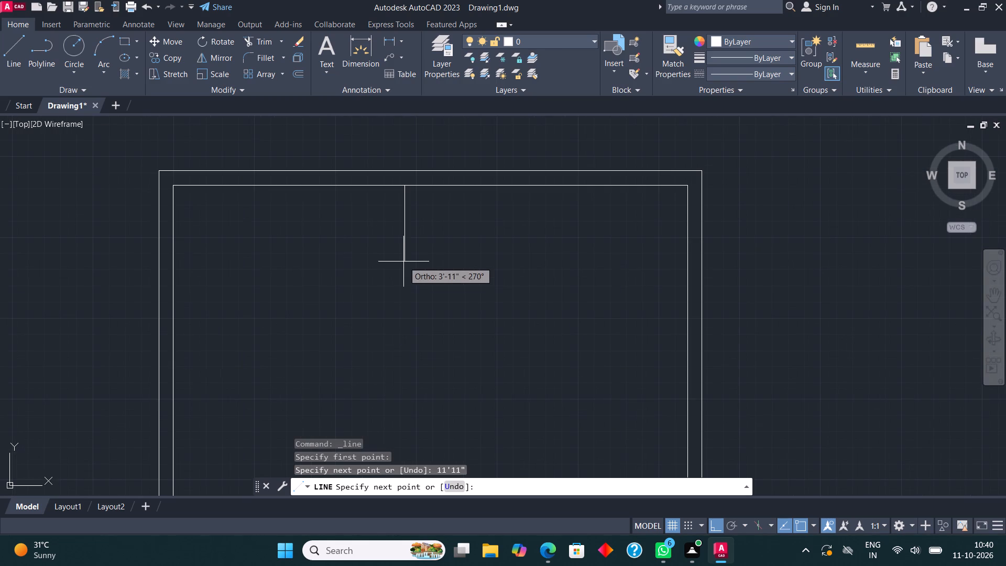
text(10'6")
key(Return)
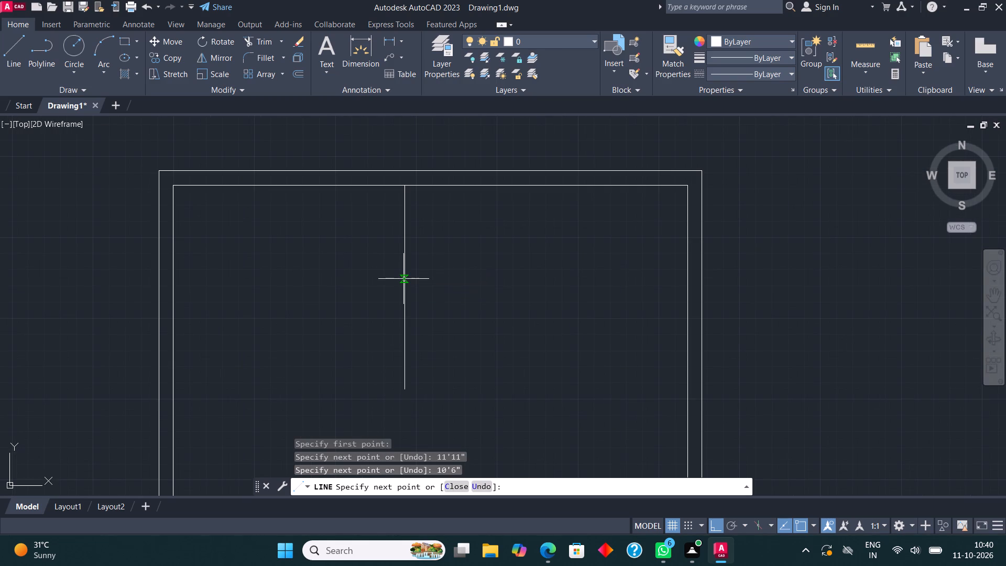
click(174, 387)
middle_drag(309, 319, 408, 299)
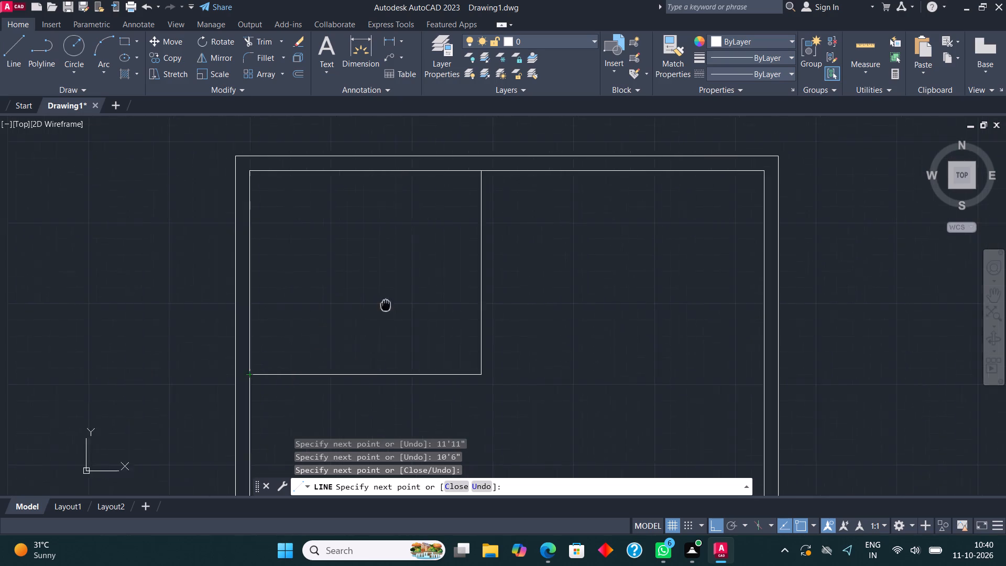
middle_drag(408, 299, 453, 292)
key(Escape)
Offset the room's right and bottom lines 4.5" outward to give the partition walls thickness.
click(553, 375)
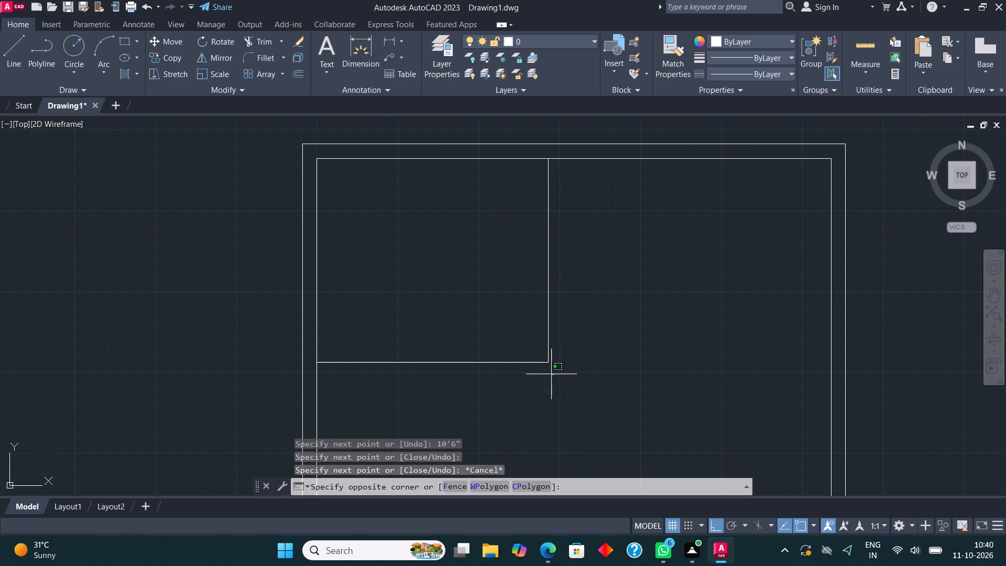
click(521, 319)
click(299, 73)
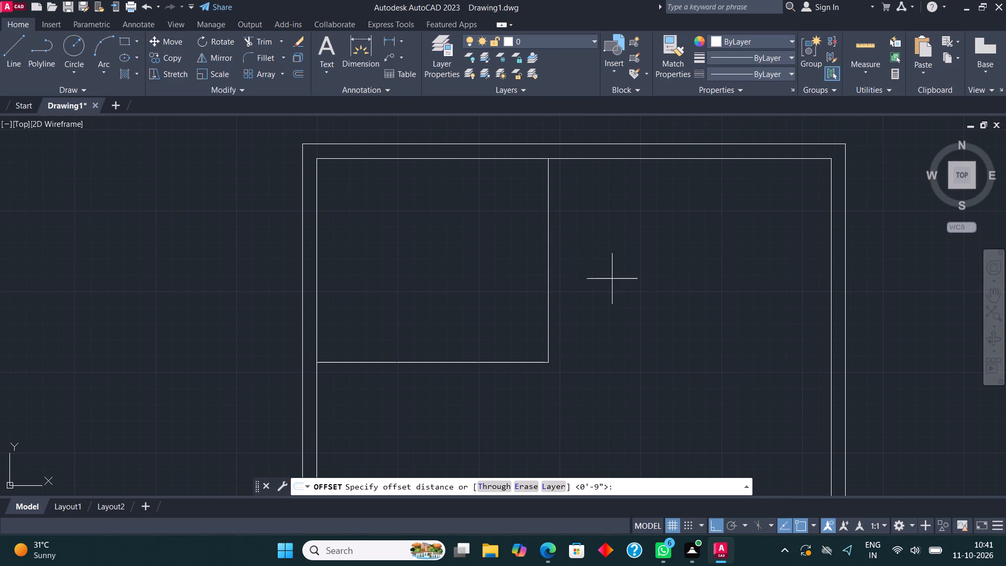
click(548, 263)
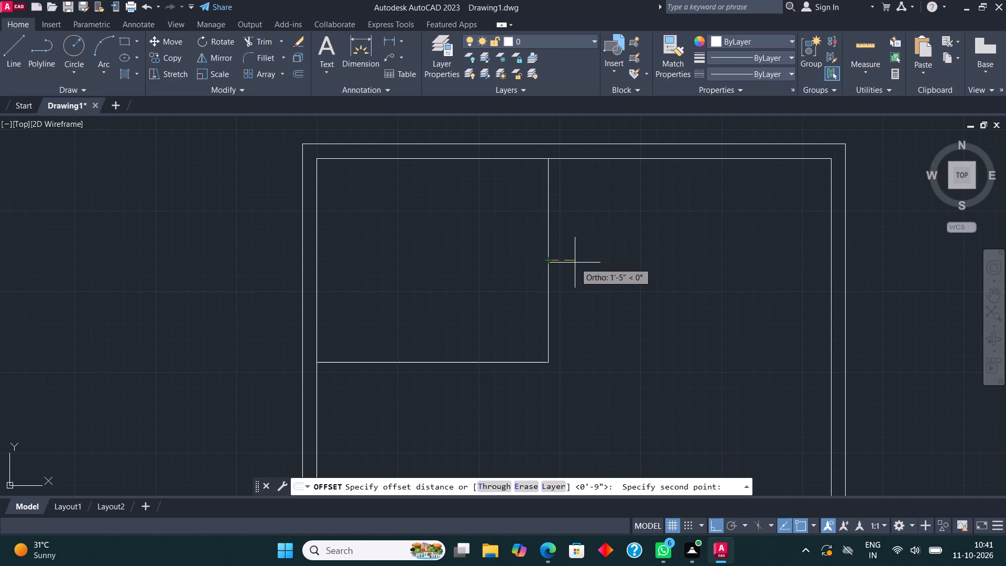
text(4.5")
key(Return)
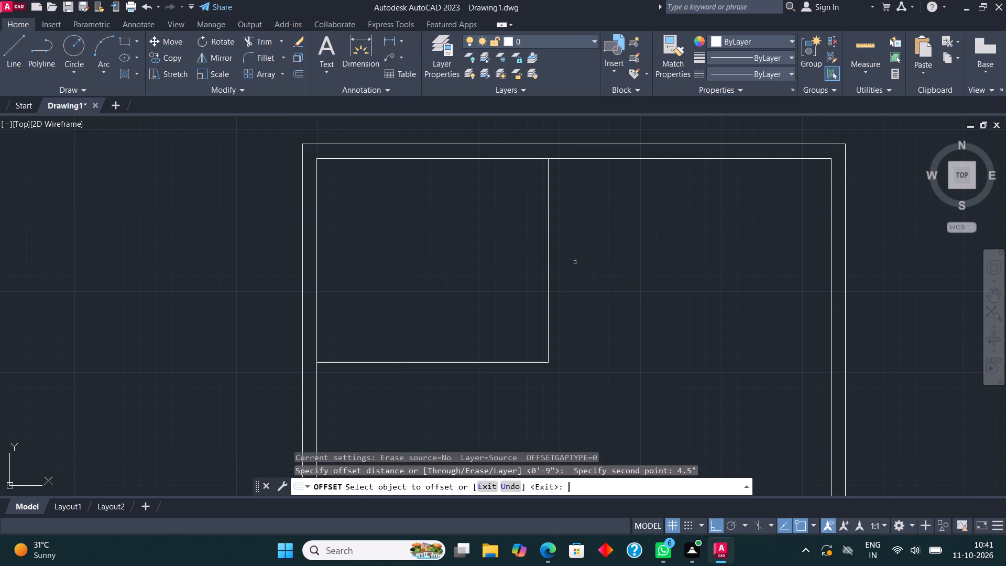
click(550, 236)
click(585, 254)
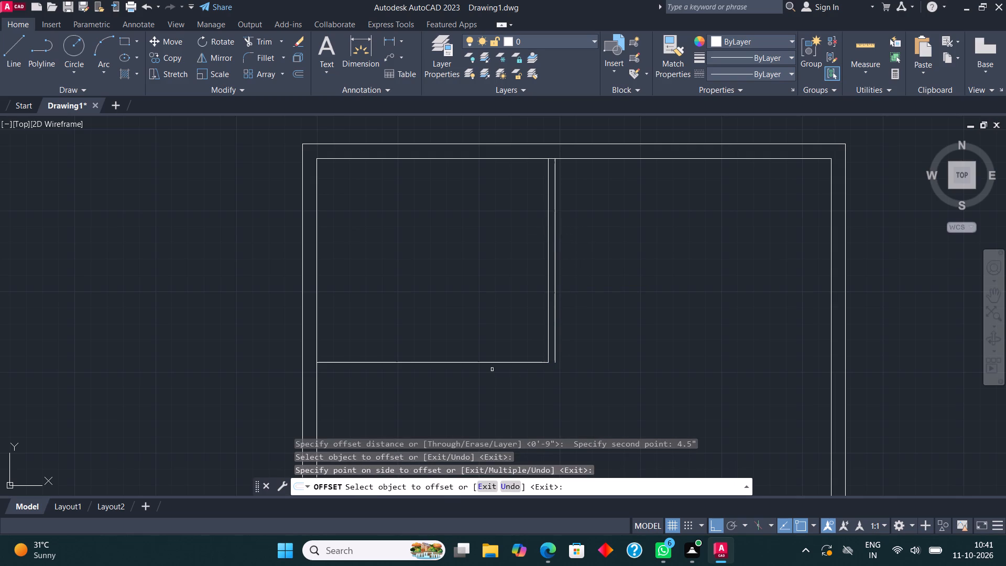
click(490, 363)
click(490, 378)
Fillet the two offset partition lines to close the room's outer lower-right corner.
click(264, 52)
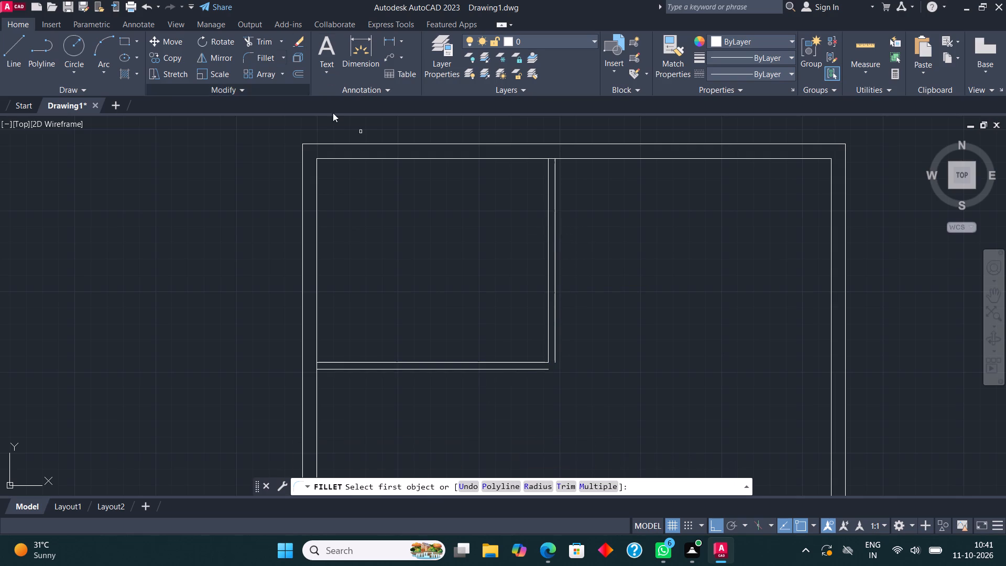
click(526, 370)
click(553, 344)
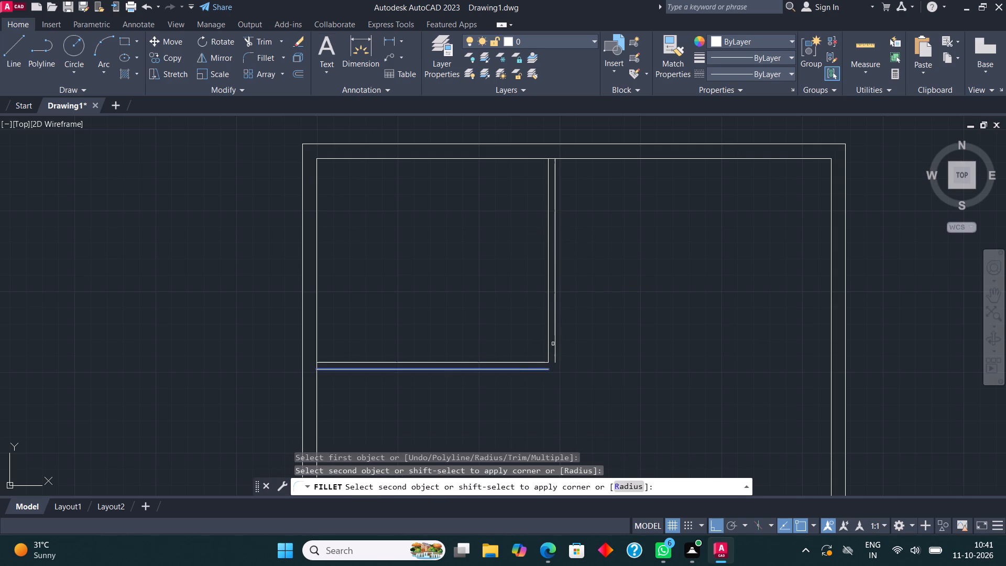
click(555, 344)
Draw a 7'7" wide by 4' high room outline along the top wall, starting at the first room's partition.
middle_drag(583, 265, 363, 313)
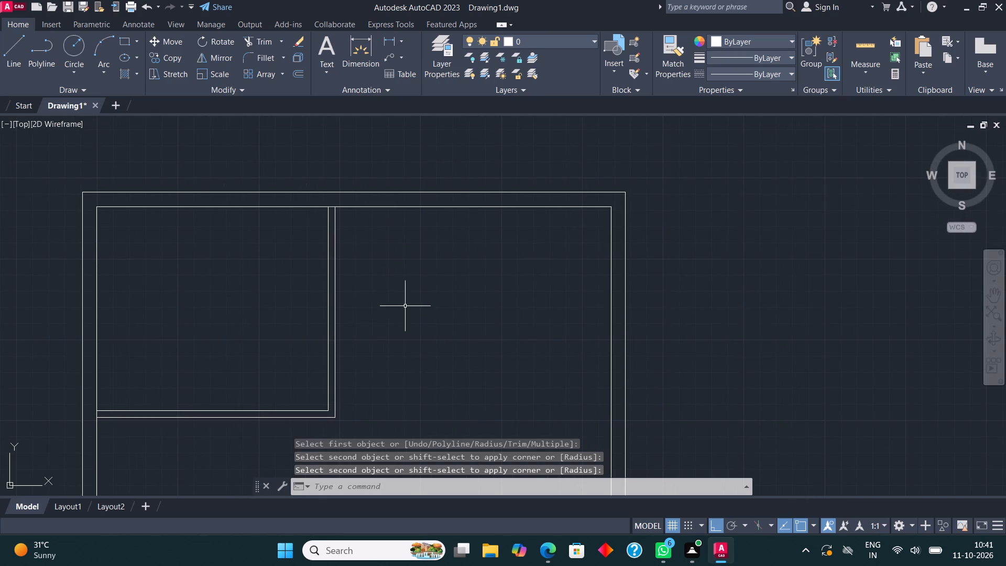
click(15, 41)
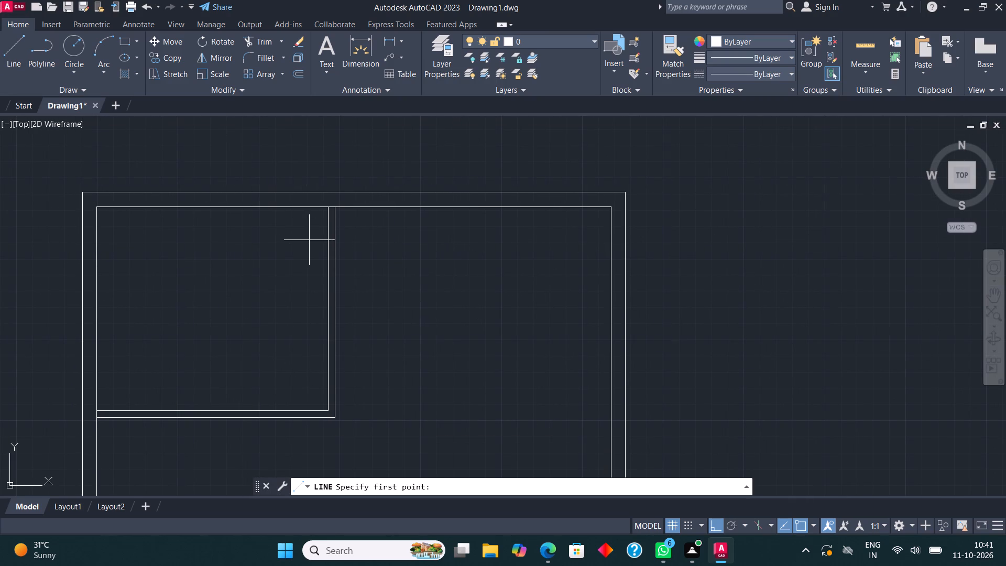
click(337, 206)
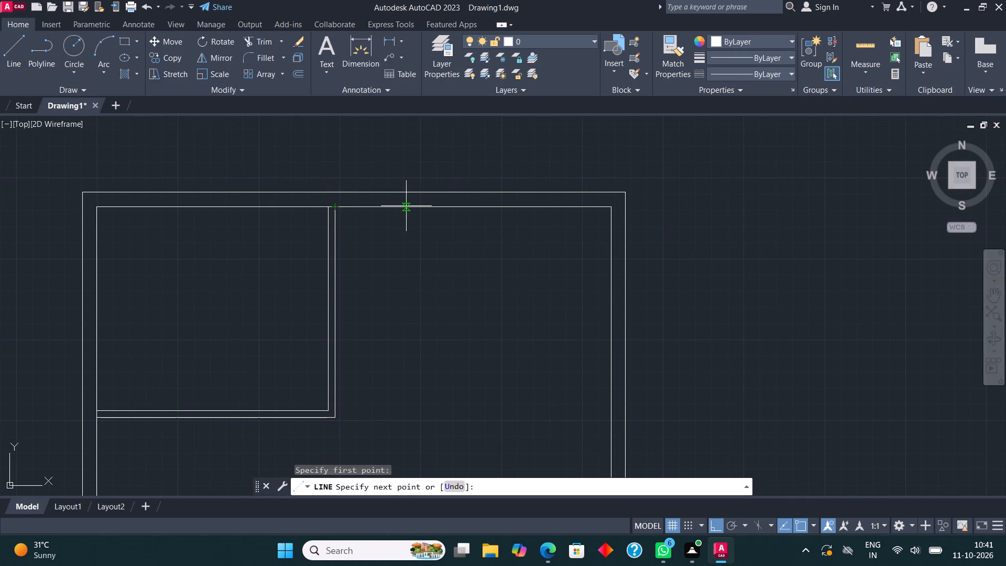
text(7'7")
key(Return)
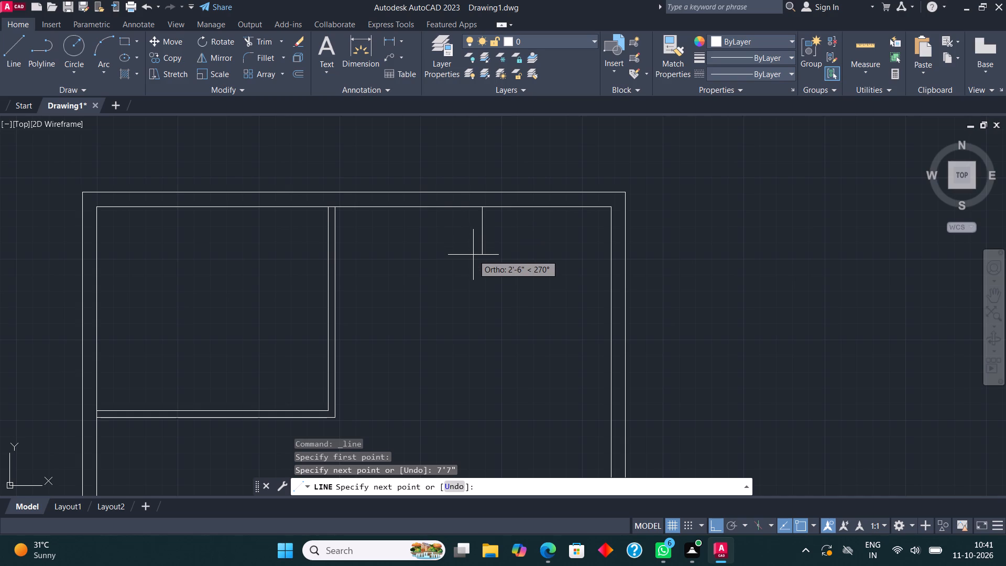
text(4')
key(Return)
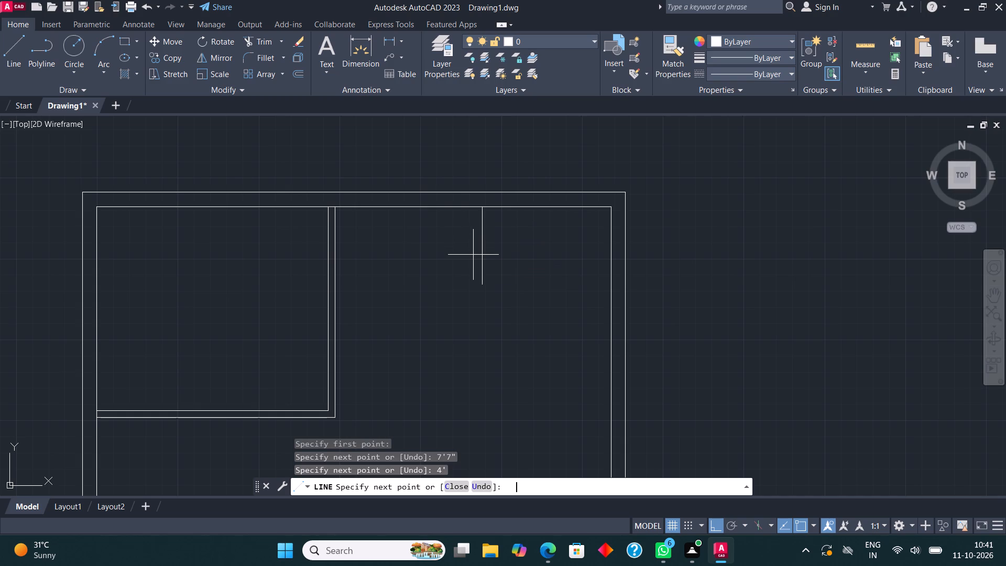
click(337, 284)
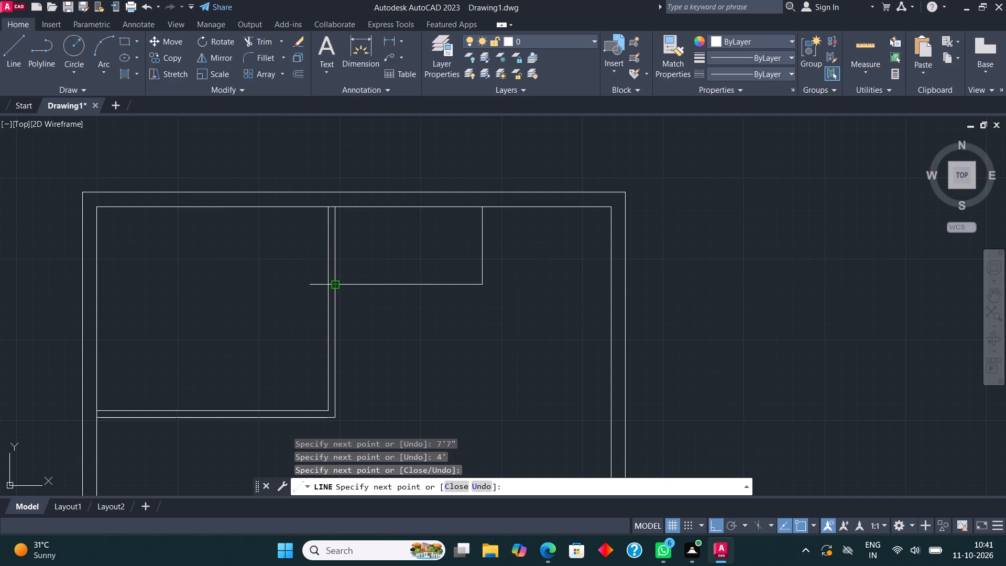
key(Escape)
Offset the small room's right and bottom lines 4.5" outward for its partition walls.
click(508, 309)
click(471, 256)
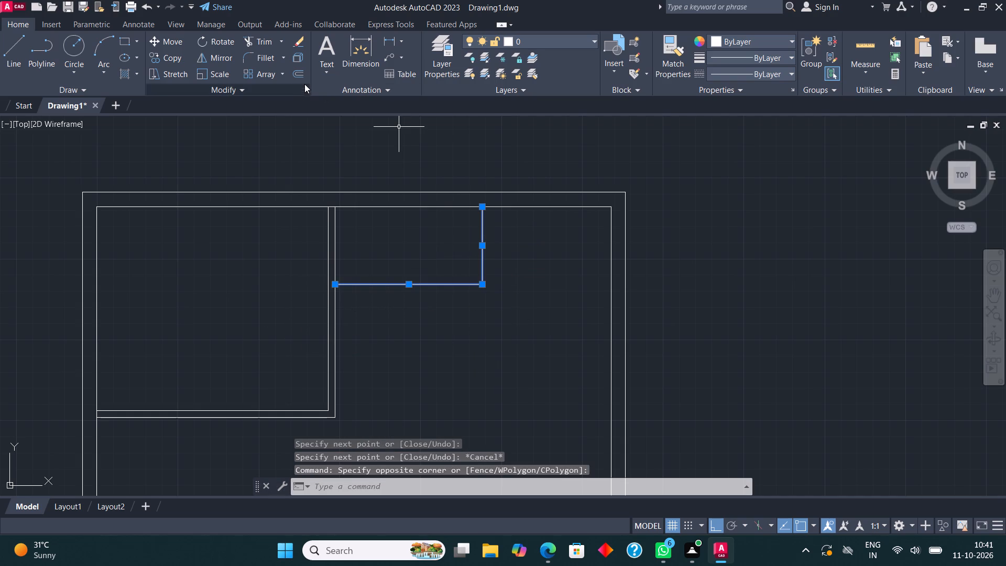
click(299, 75)
click(482, 244)
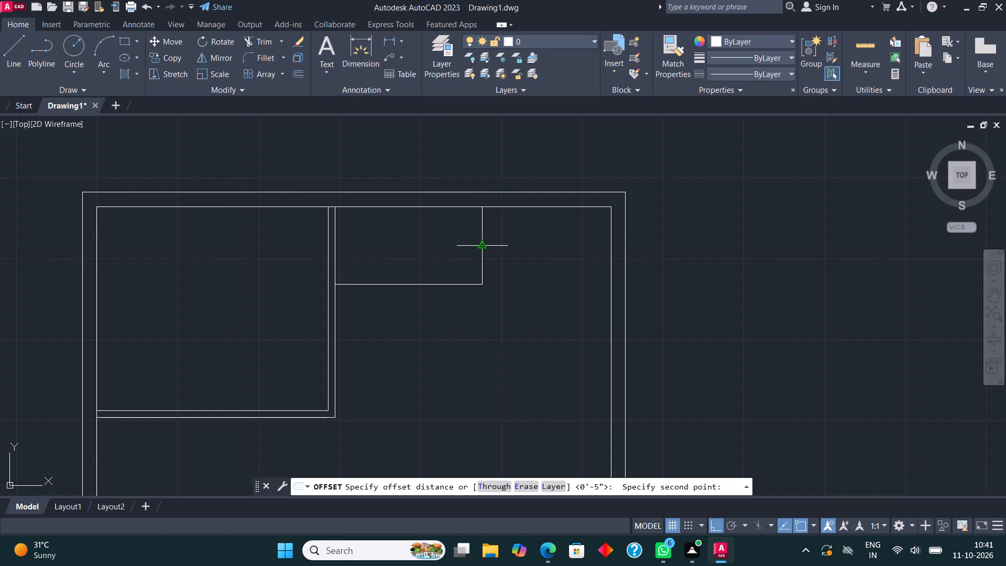
text(4.5")
key(Return)
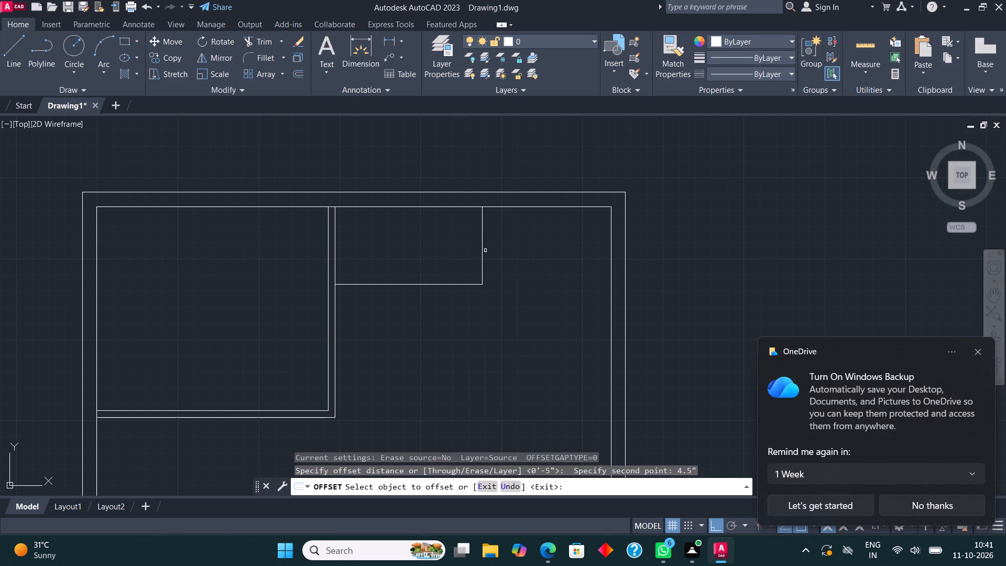
click(482, 248)
click(518, 250)
click(431, 284)
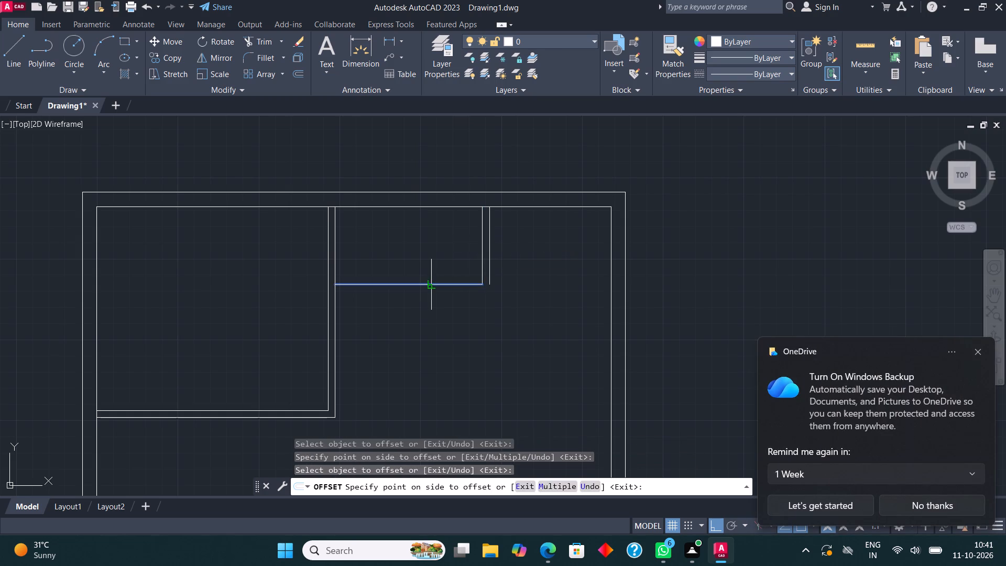
click(434, 304)
Fillet the small room's two offset lines to close its outer lower-right corner.
click(261, 58)
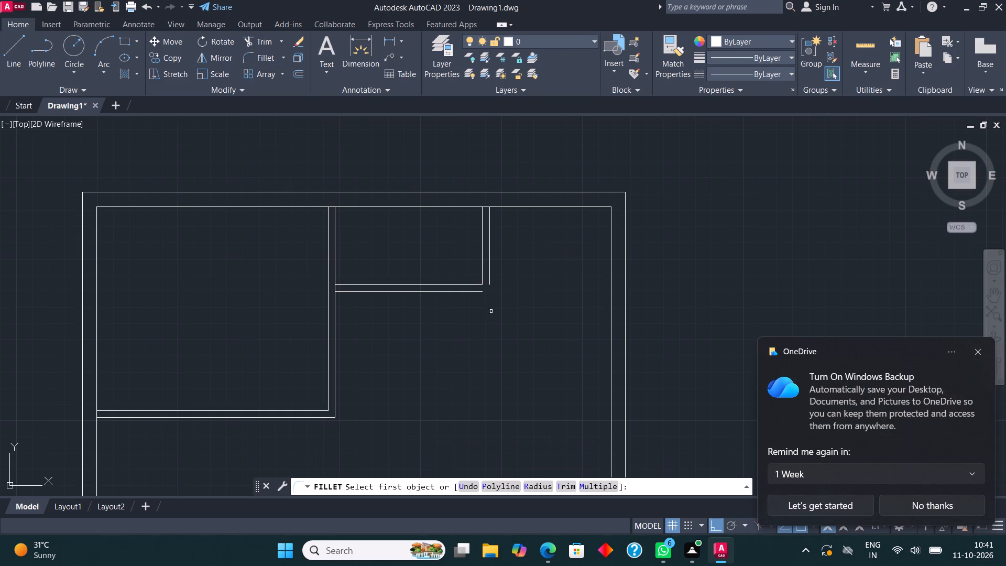
click(477, 295)
click(476, 293)
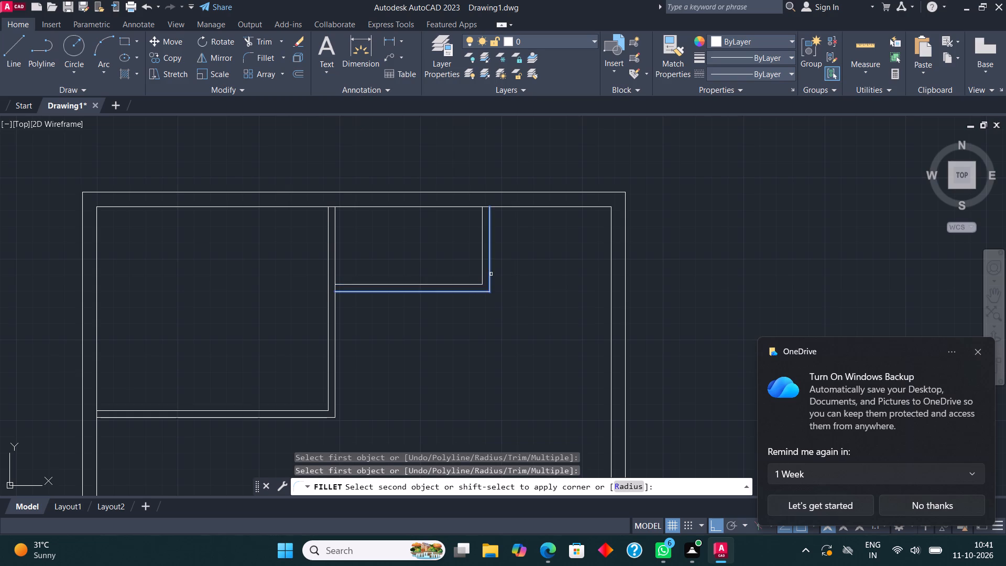
click(491, 274)
Continue the small room's bottom partition to the right outer wall's inner face with two parallel horizontal lines.
middle_drag(468, 247, 421, 269)
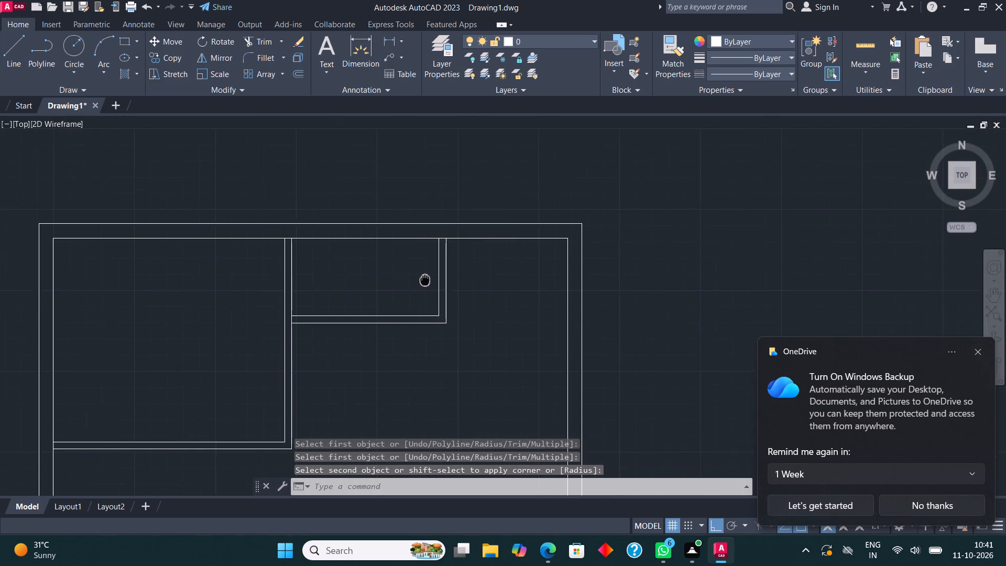
middle_drag(421, 269, 421, 265)
click(17, 42)
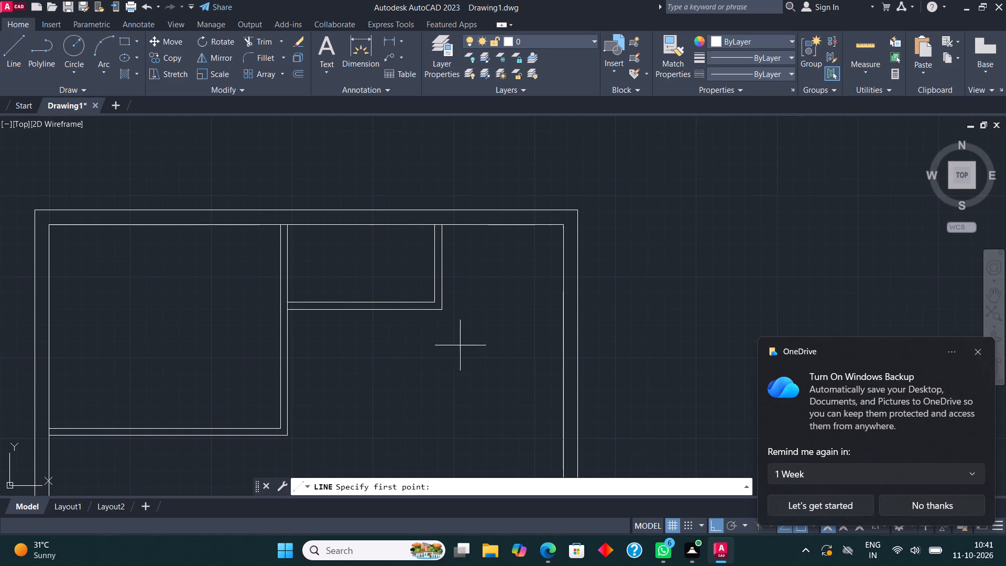
click(445, 308)
click(560, 311)
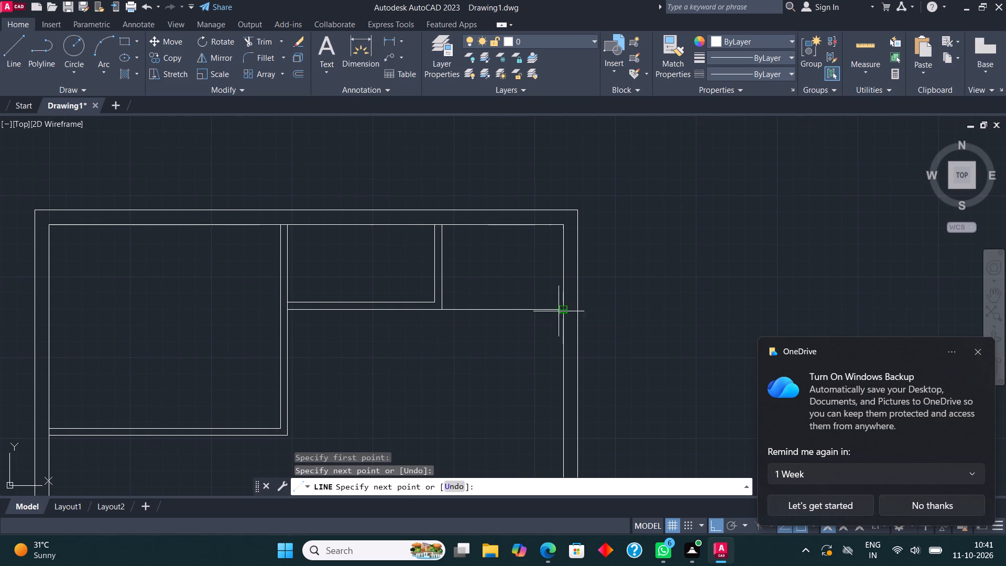
click(16, 50)
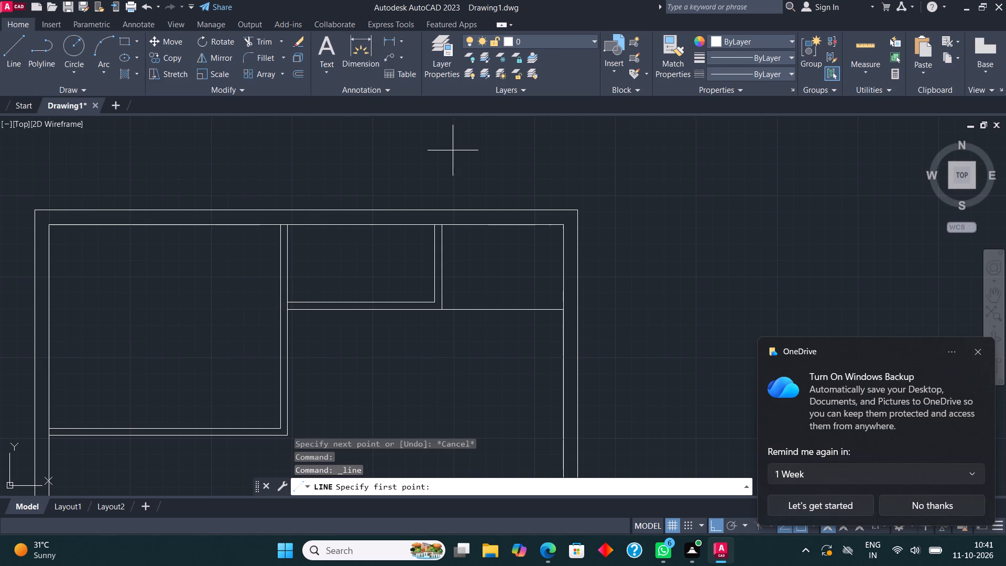
click(435, 300)
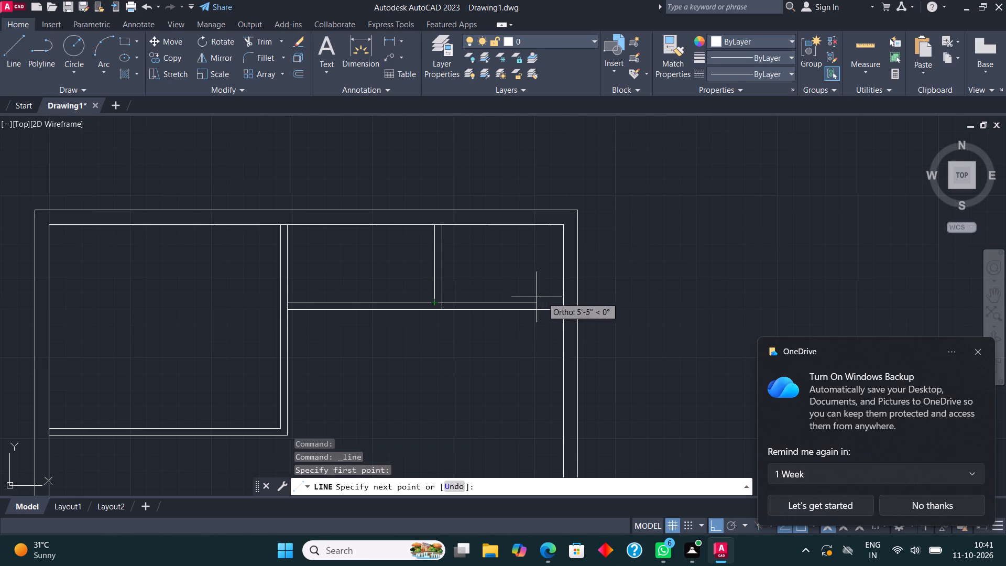
click(560, 299)
key(Escape)
Draw a 9'7" wide by 10'6" high room outline below the upper-right partition, against the right outer wall's inner face.
middle_drag(501, 289, 499, 282)
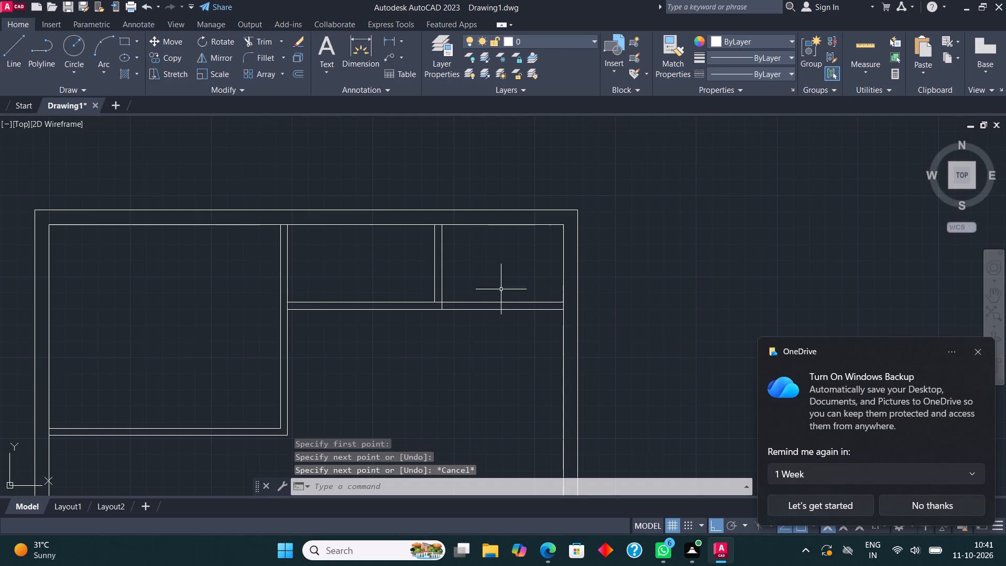
middle_drag(499, 282, 504, 232)
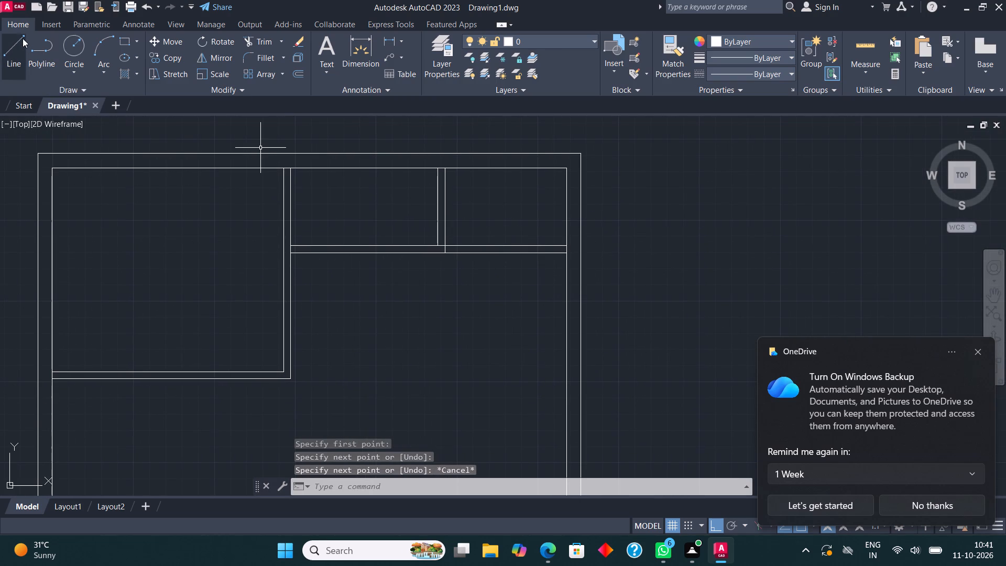
click(19, 39)
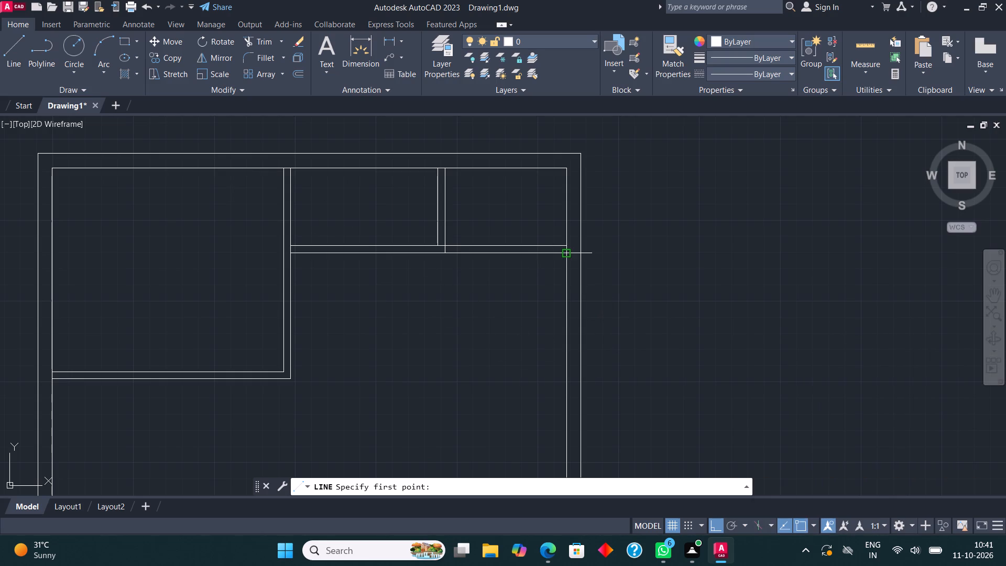
click(570, 254)
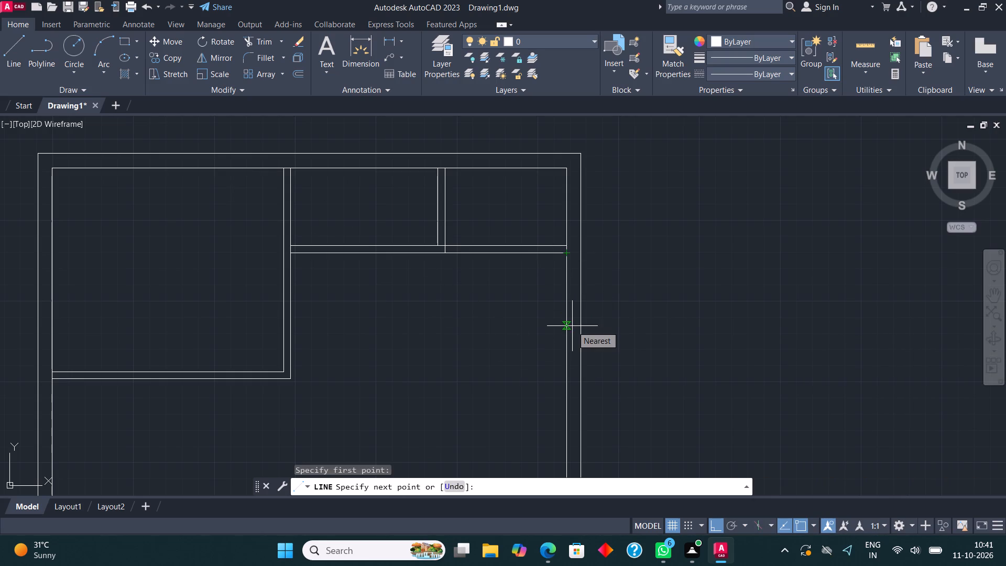
text(10'6")
key(Return)
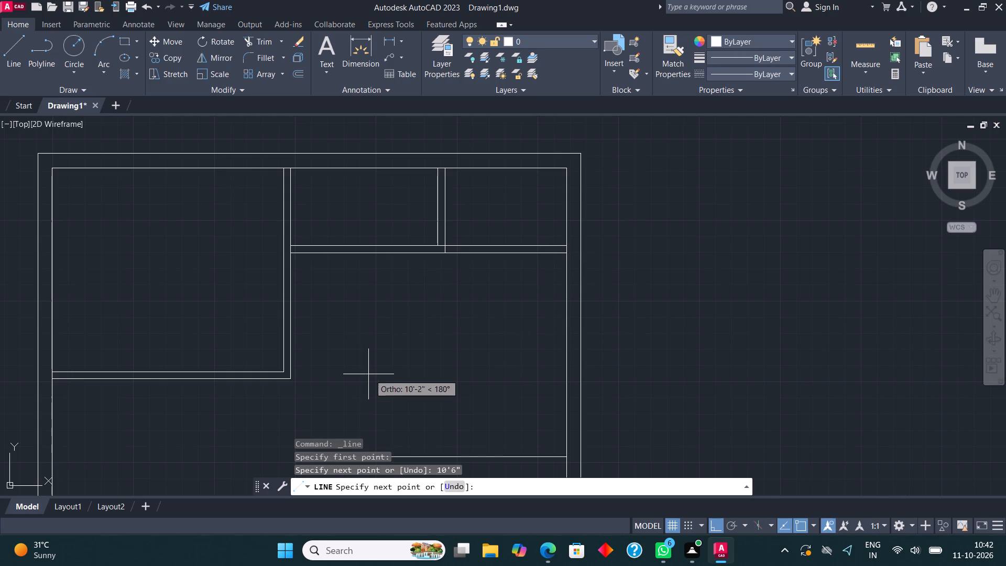
scroll(411, 369, down, 1)
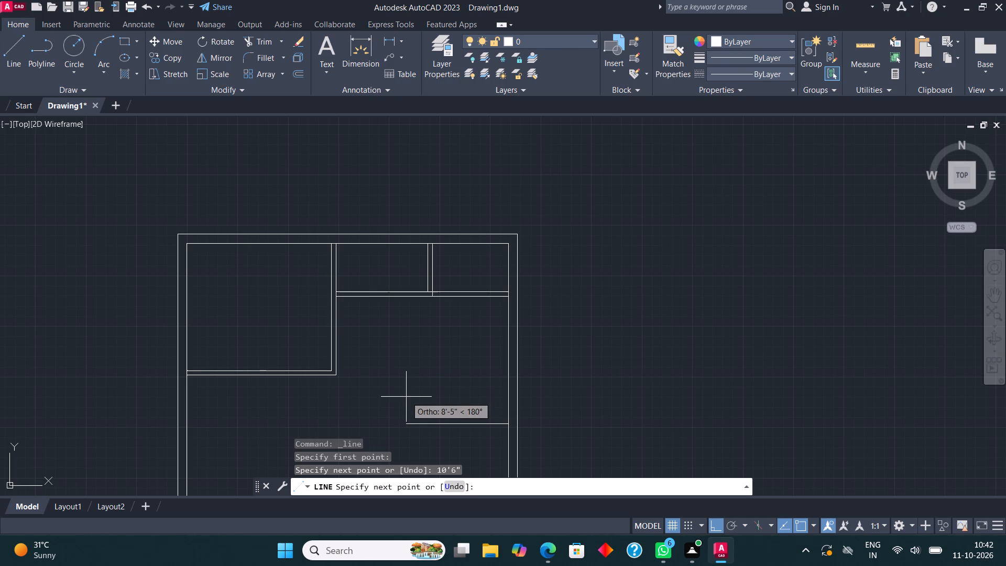
text(9'7")
key(Return)
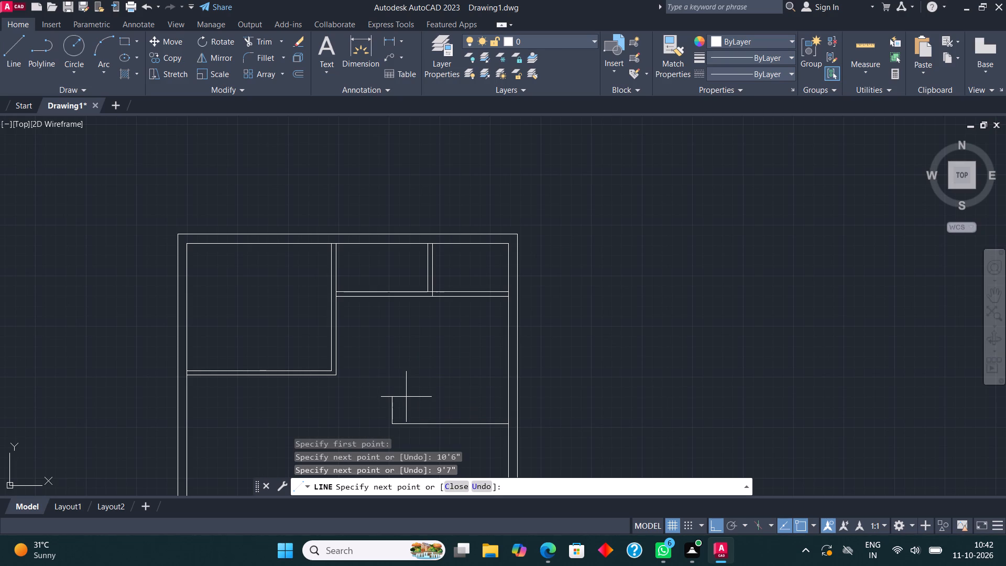
click(391, 298)
middle_drag(395, 298, 400, 298)
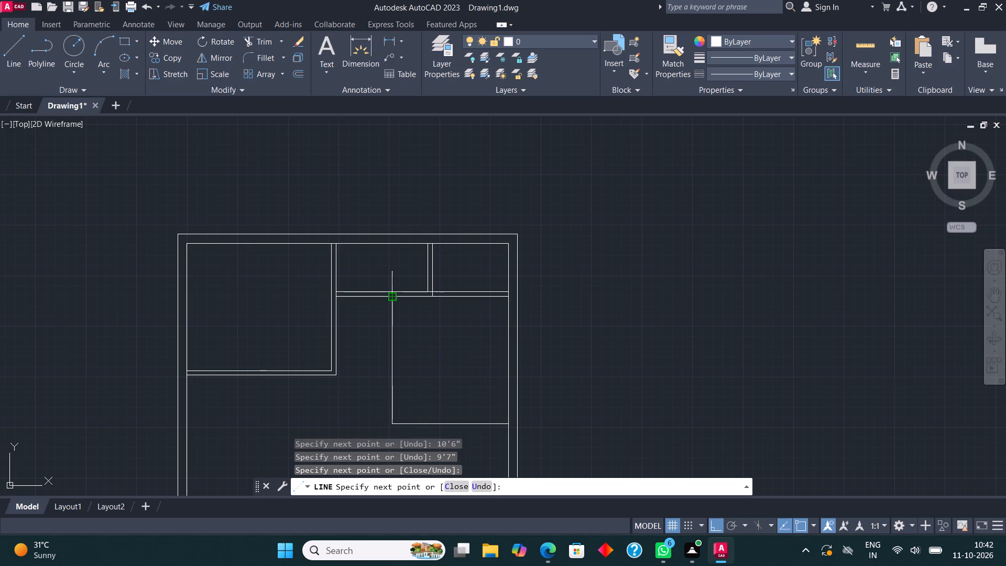
middle_drag(400, 298, 464, 275)
key(Escape)
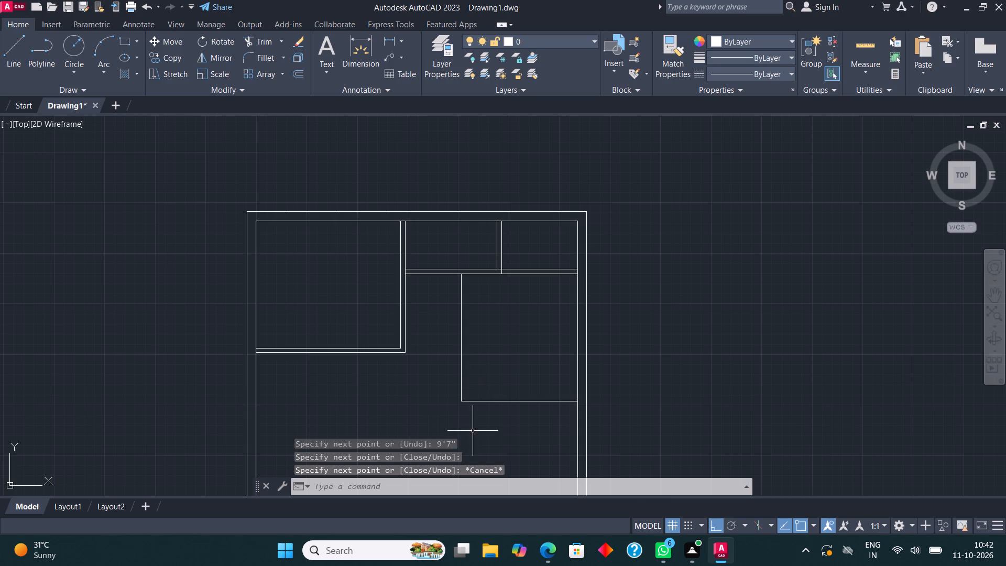
Offset the new right-hand room's bottom and left lines 4.5" outward for its partition walls.
scroll(474, 411, up, 1)
drag(474, 410, 468, 396)
click(427, 319)
click(296, 70)
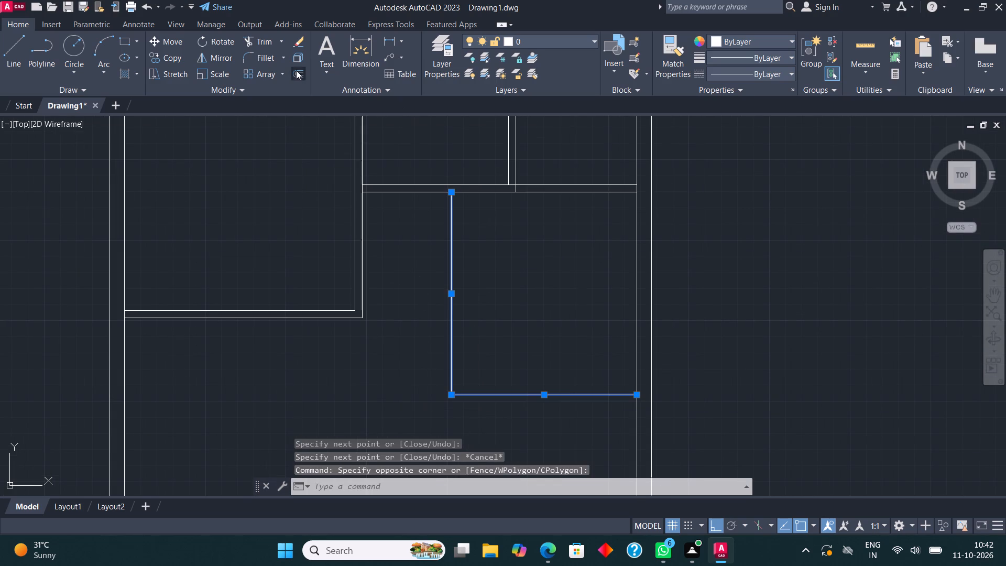
click(529, 394)
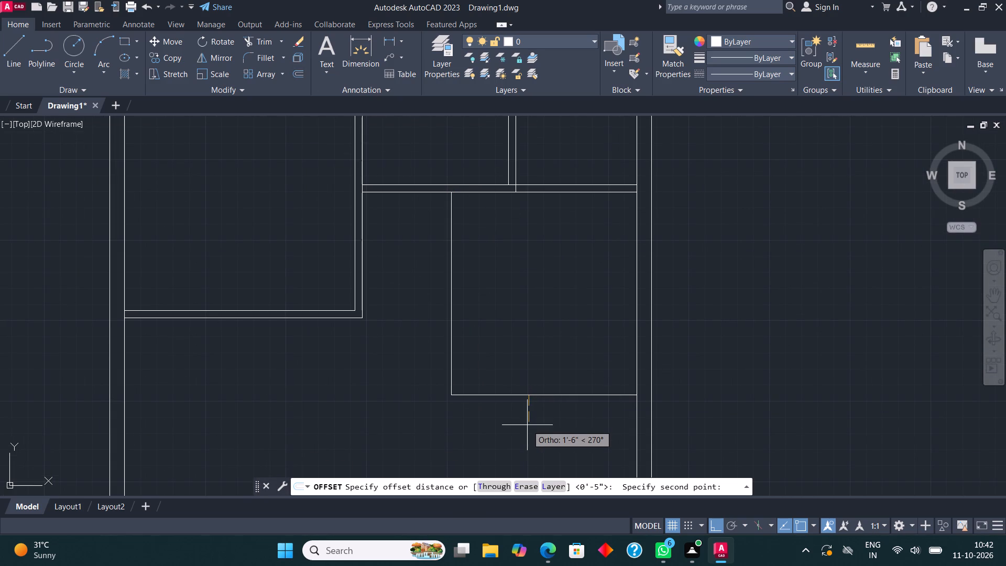
text(4.5")
key(Return)
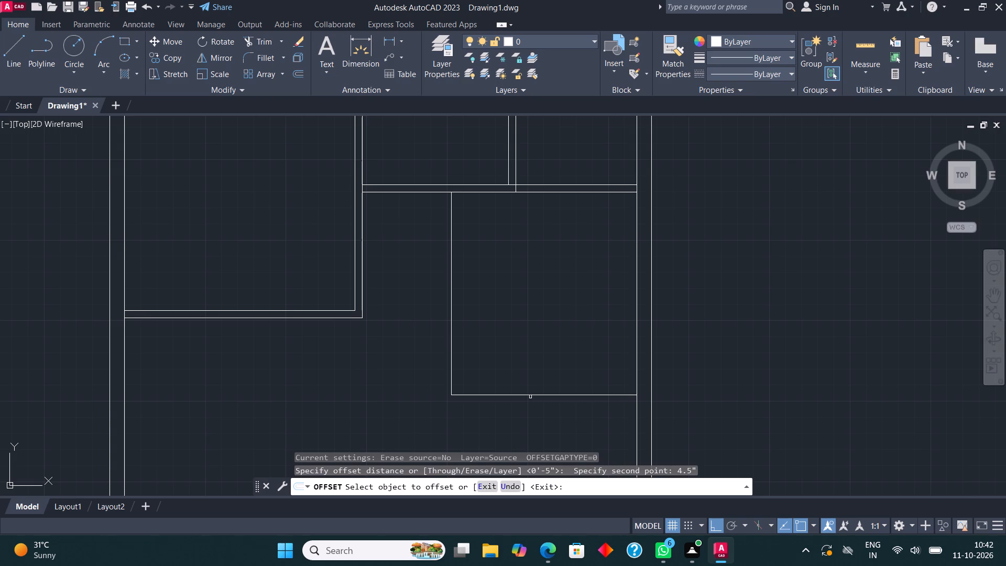
click(529, 396)
click(530, 420)
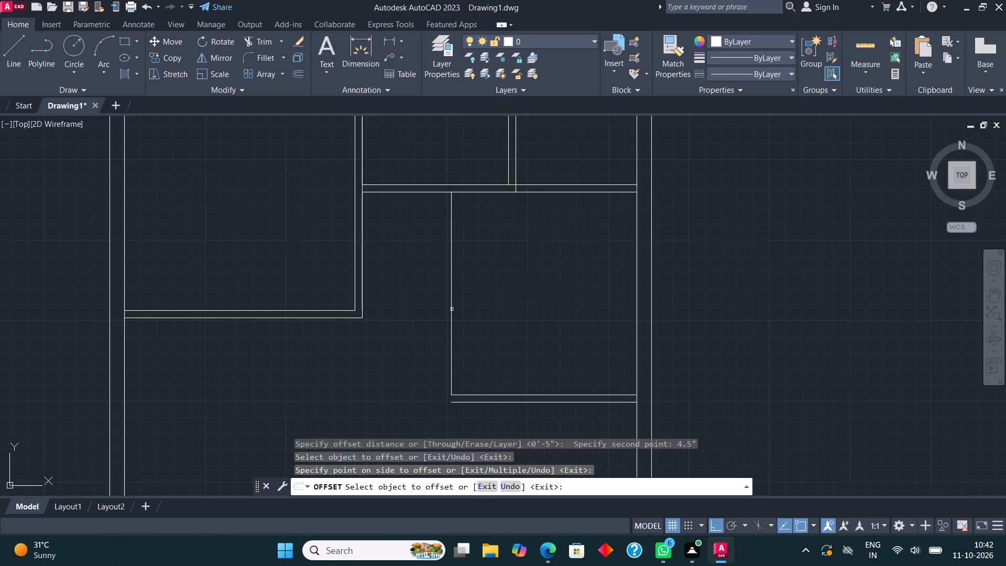
click(451, 308)
click(436, 288)
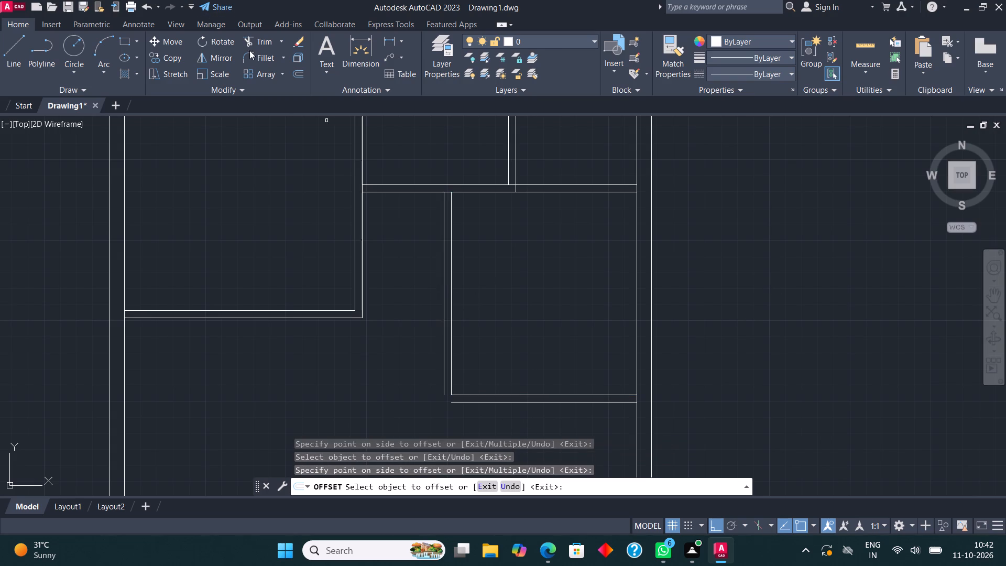
Fillet the right-hand room's two offset lines to close its outer lower-left corner.
click(258, 55)
click(458, 402)
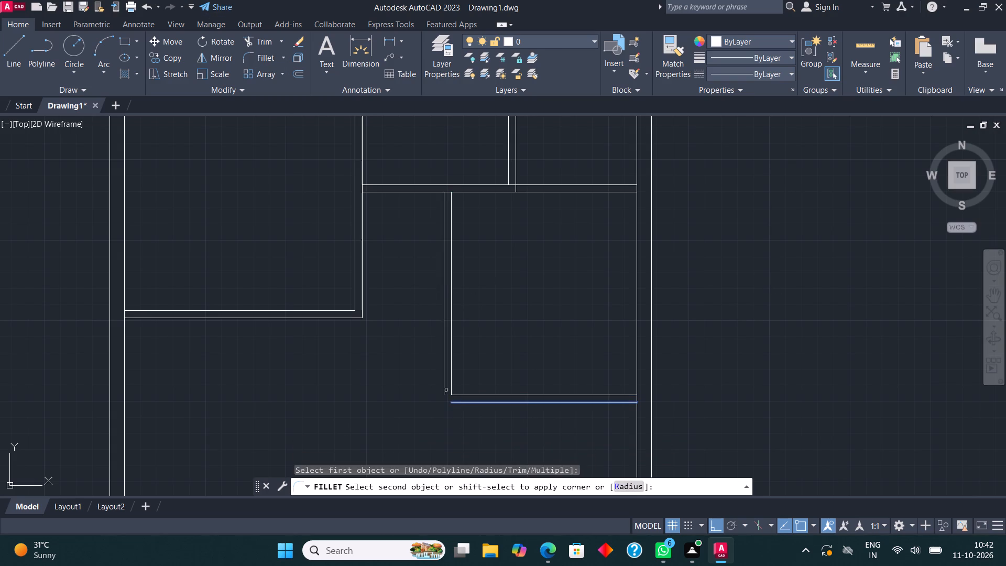
click(444, 385)
Continue the first room's bottom partition to the right-hand room's left partition with two parallel horizontal lines.
click(16, 41)
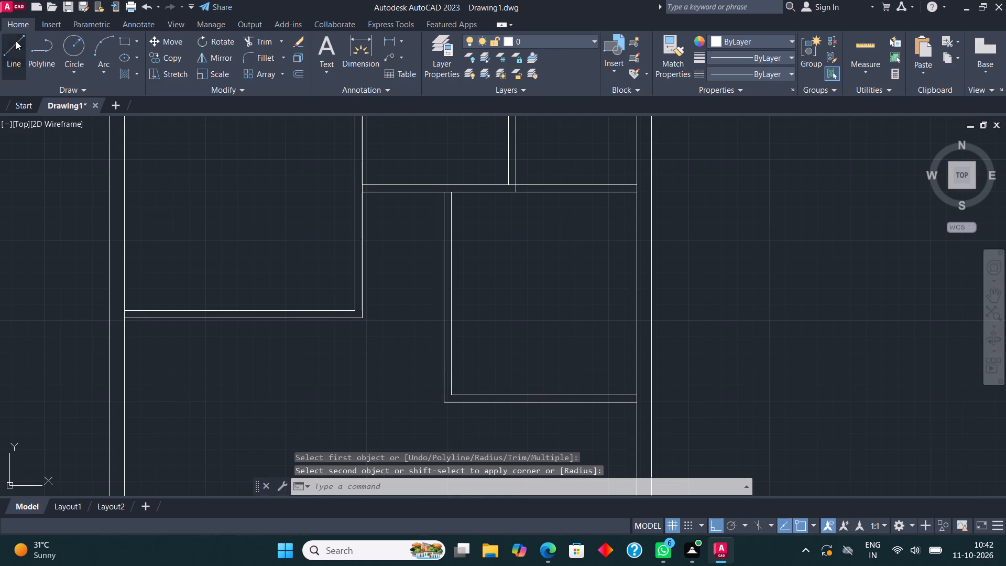
click(364, 320)
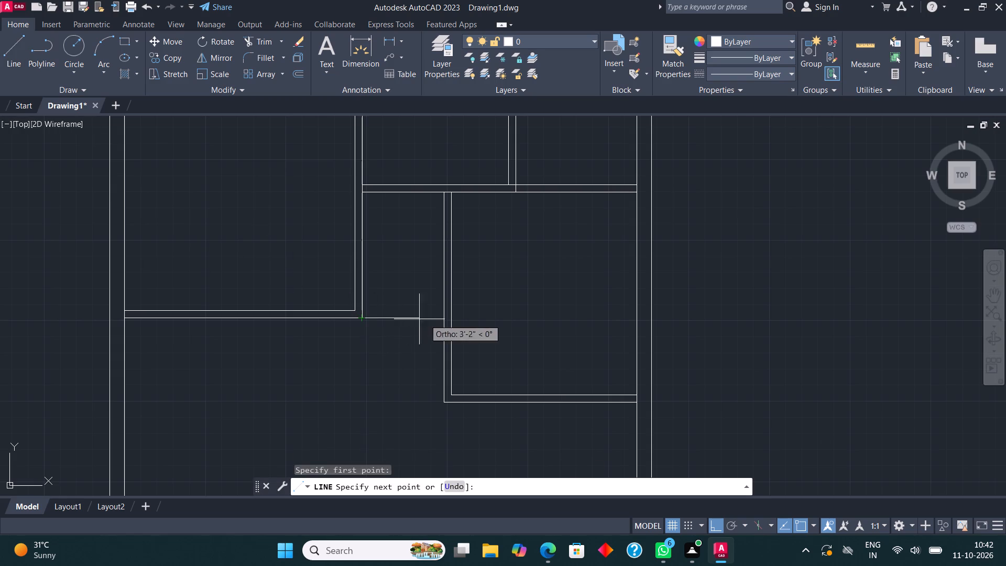
click(442, 317)
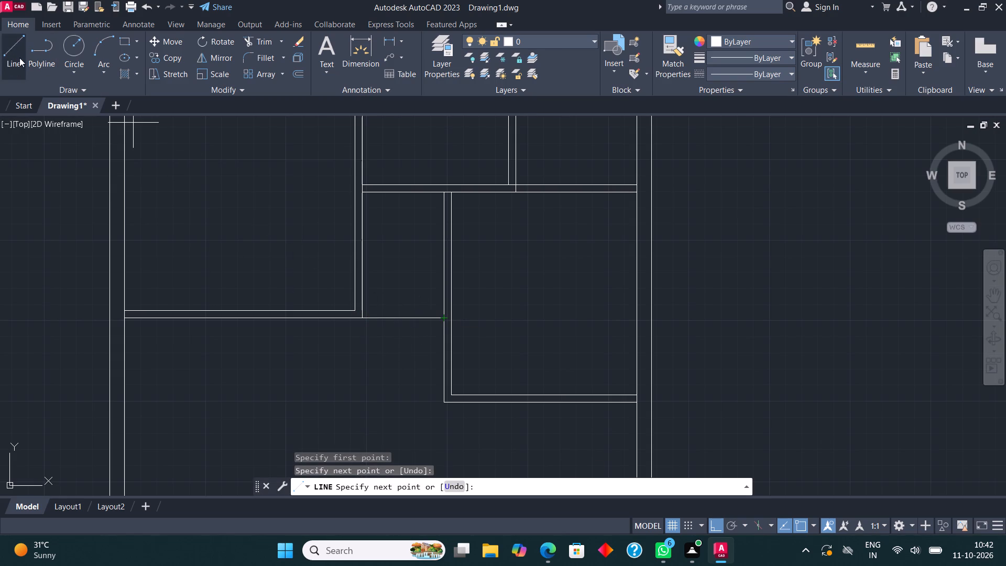
click(15, 43)
click(354, 308)
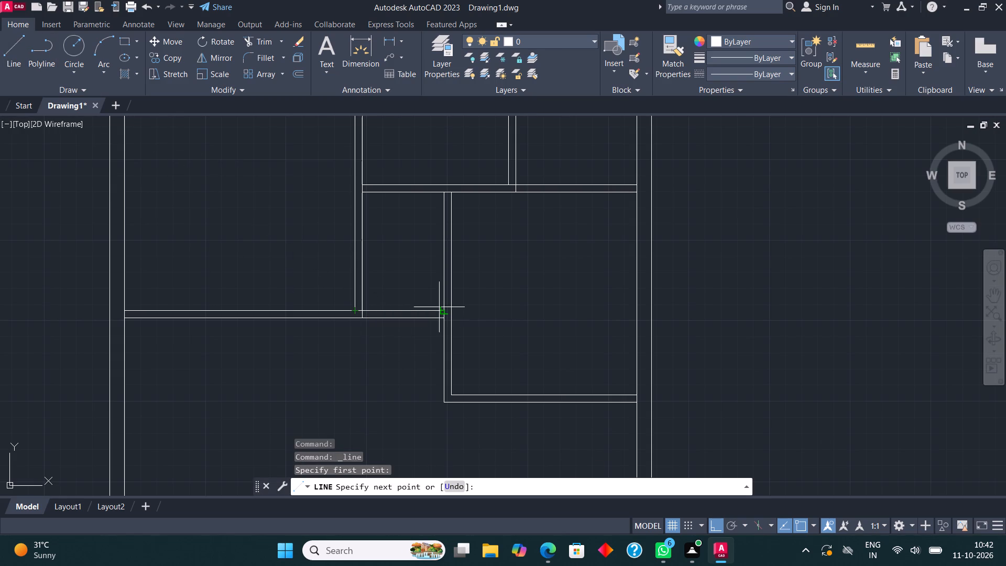
click(441, 307)
key(Escape)
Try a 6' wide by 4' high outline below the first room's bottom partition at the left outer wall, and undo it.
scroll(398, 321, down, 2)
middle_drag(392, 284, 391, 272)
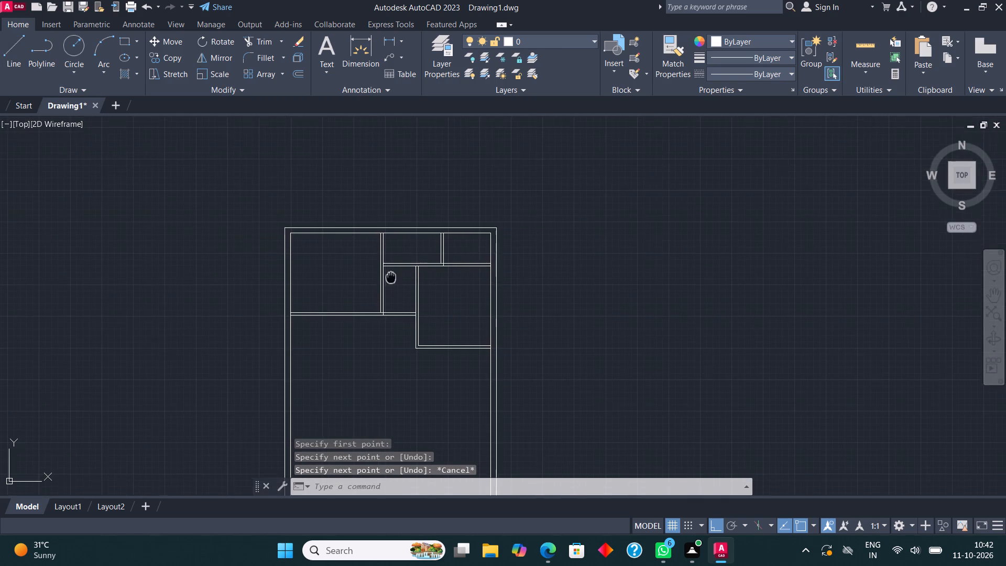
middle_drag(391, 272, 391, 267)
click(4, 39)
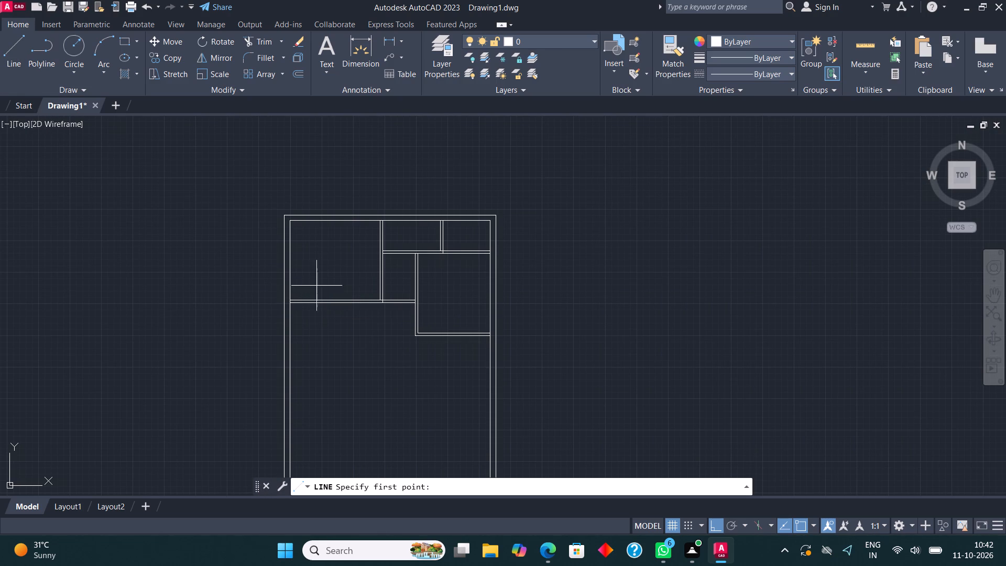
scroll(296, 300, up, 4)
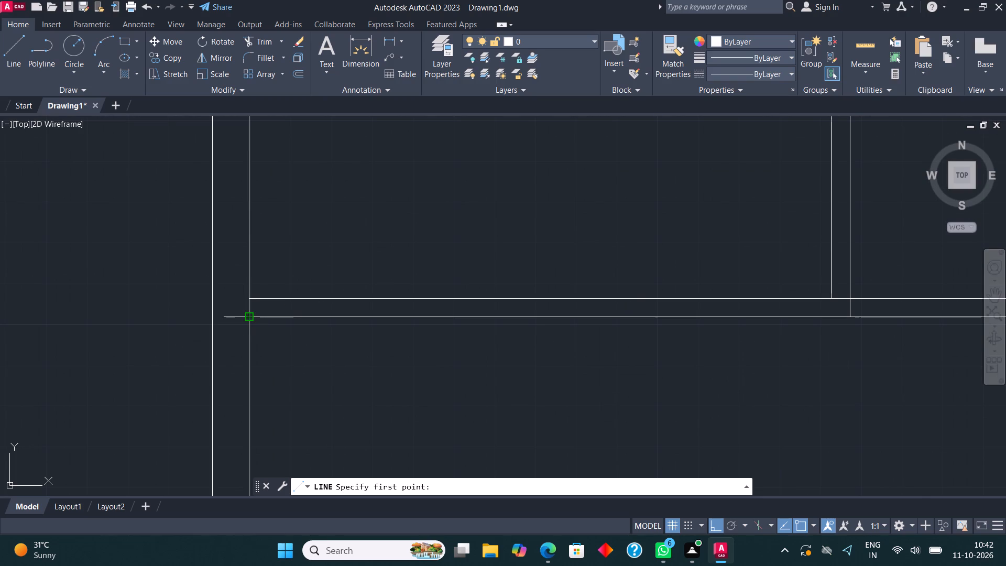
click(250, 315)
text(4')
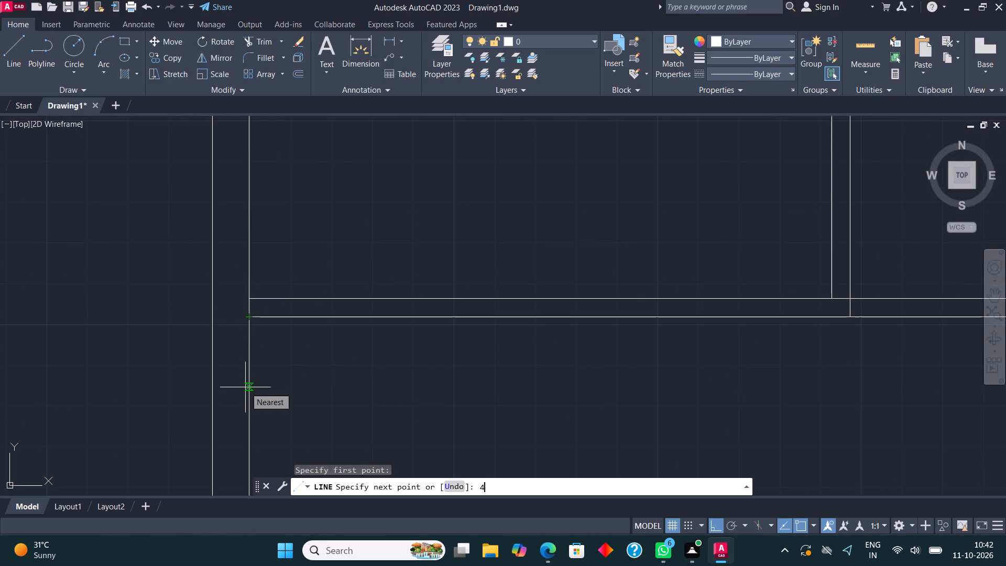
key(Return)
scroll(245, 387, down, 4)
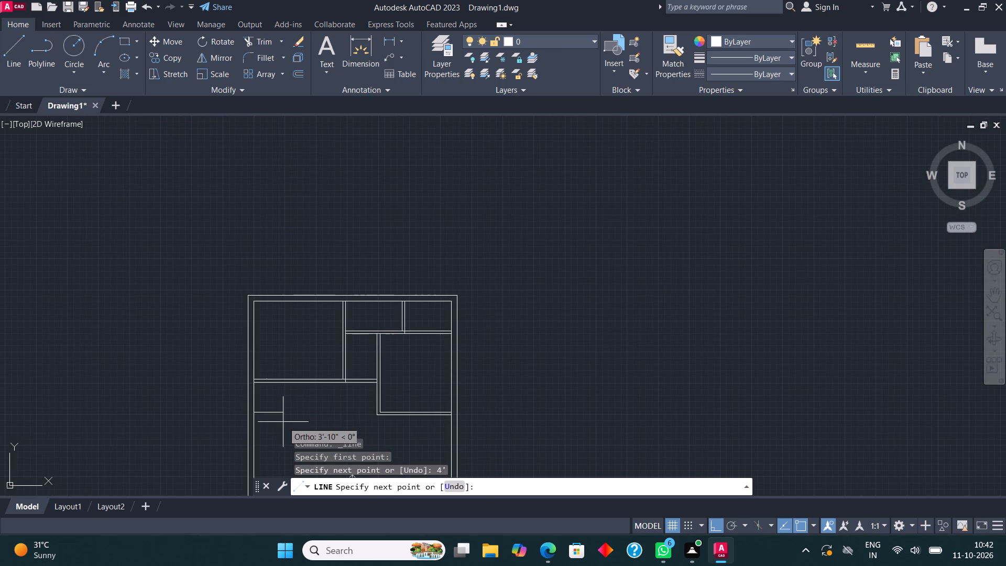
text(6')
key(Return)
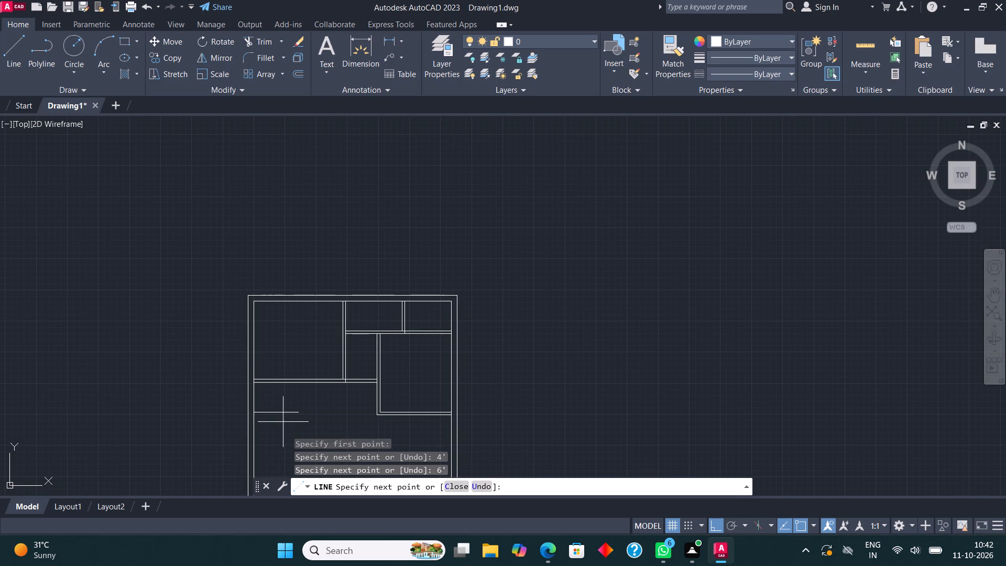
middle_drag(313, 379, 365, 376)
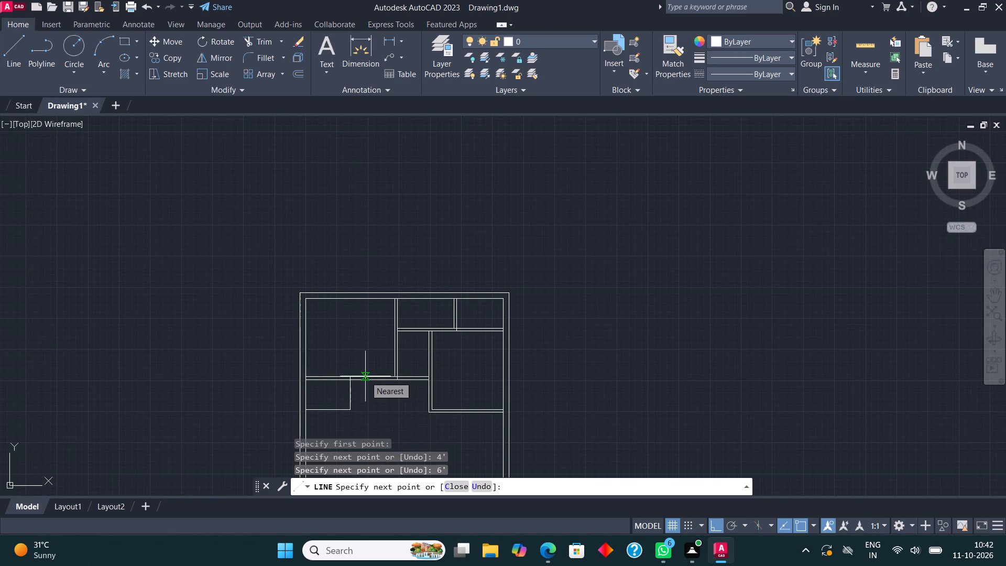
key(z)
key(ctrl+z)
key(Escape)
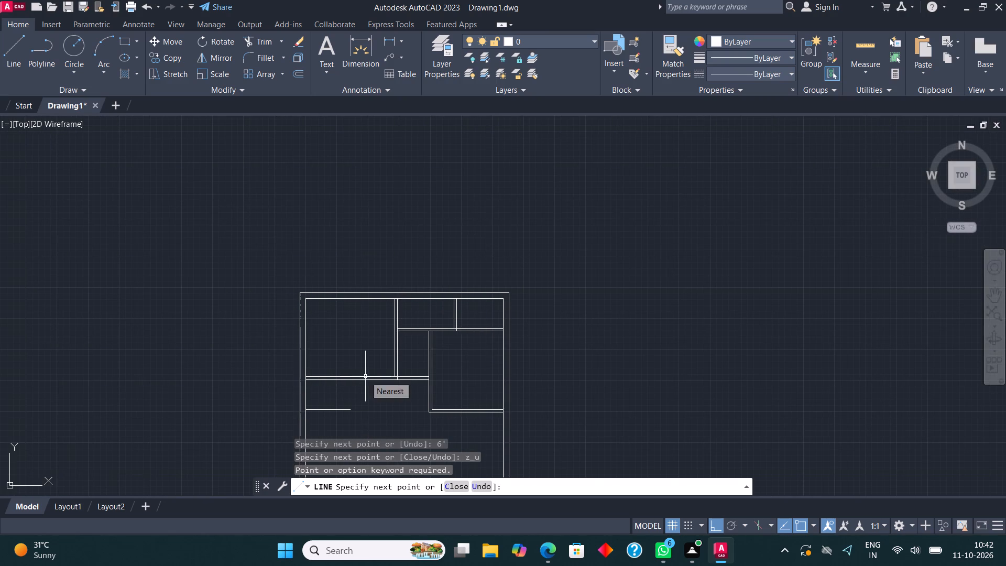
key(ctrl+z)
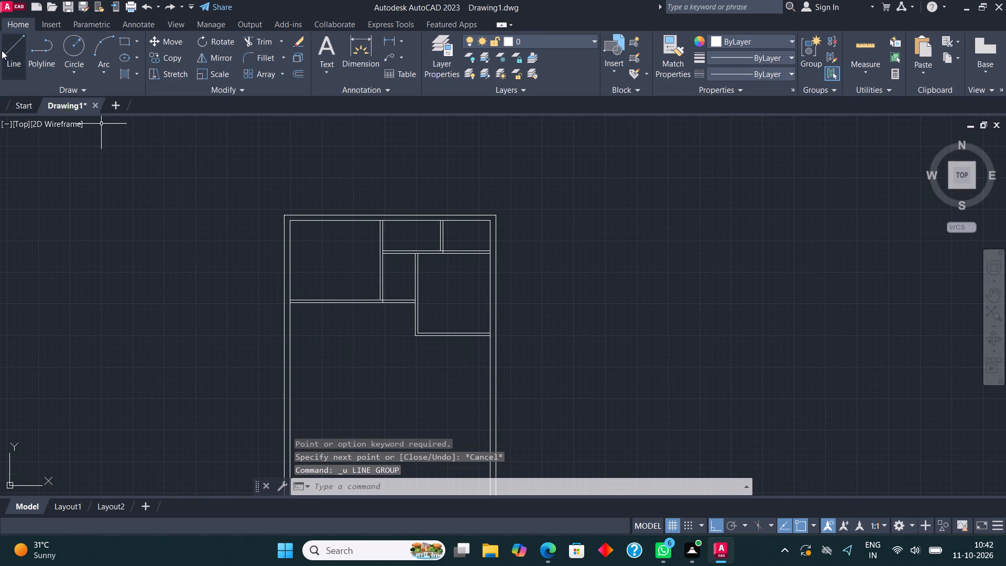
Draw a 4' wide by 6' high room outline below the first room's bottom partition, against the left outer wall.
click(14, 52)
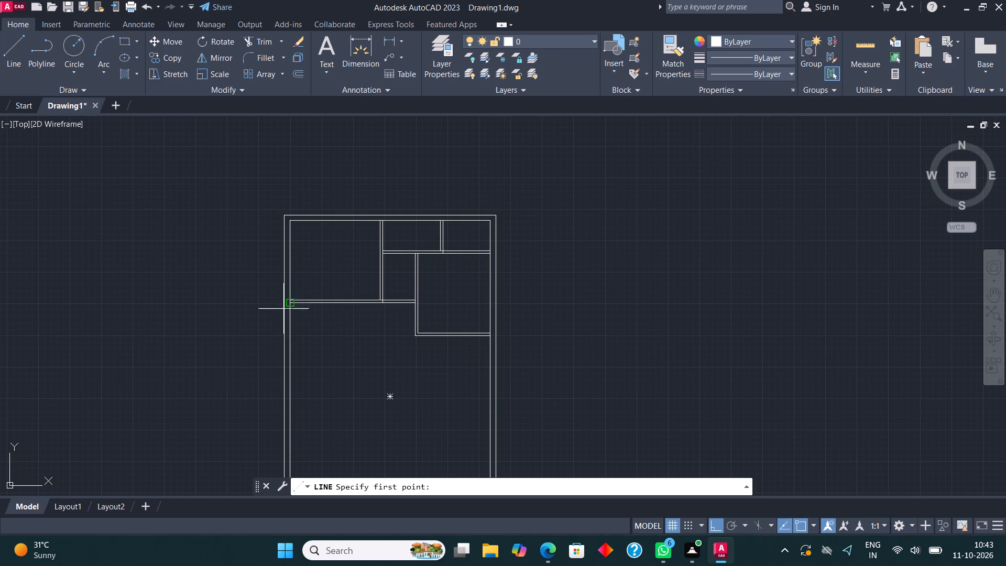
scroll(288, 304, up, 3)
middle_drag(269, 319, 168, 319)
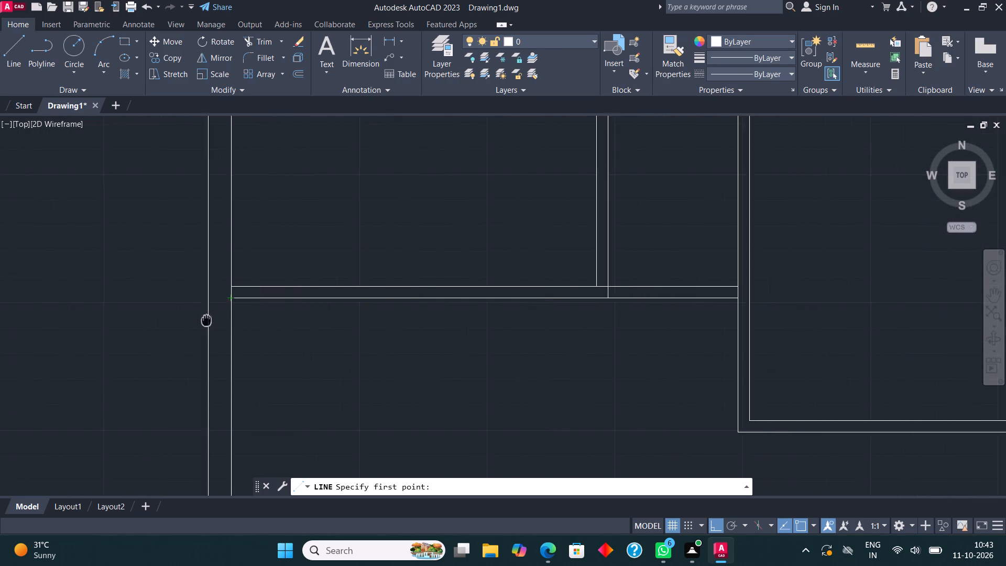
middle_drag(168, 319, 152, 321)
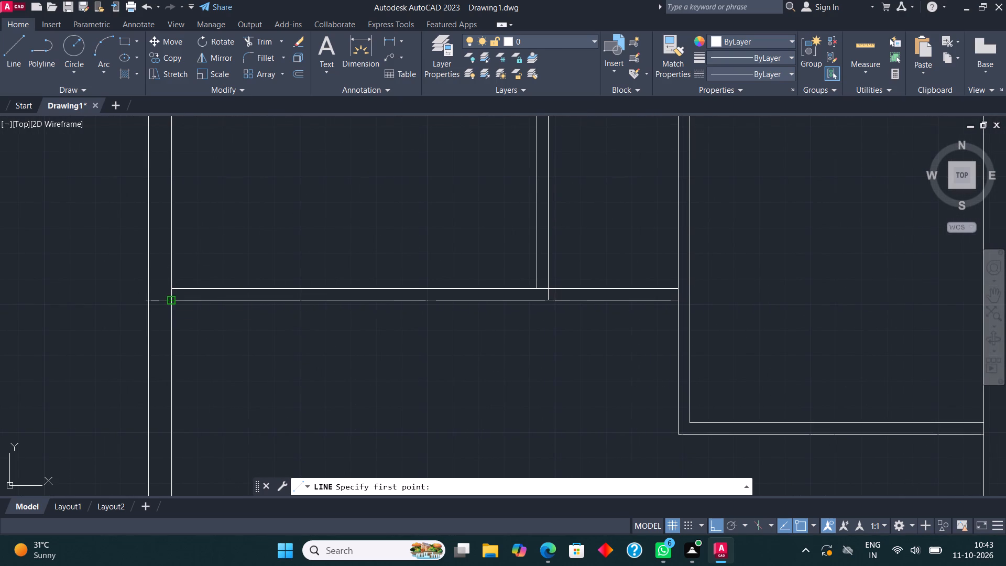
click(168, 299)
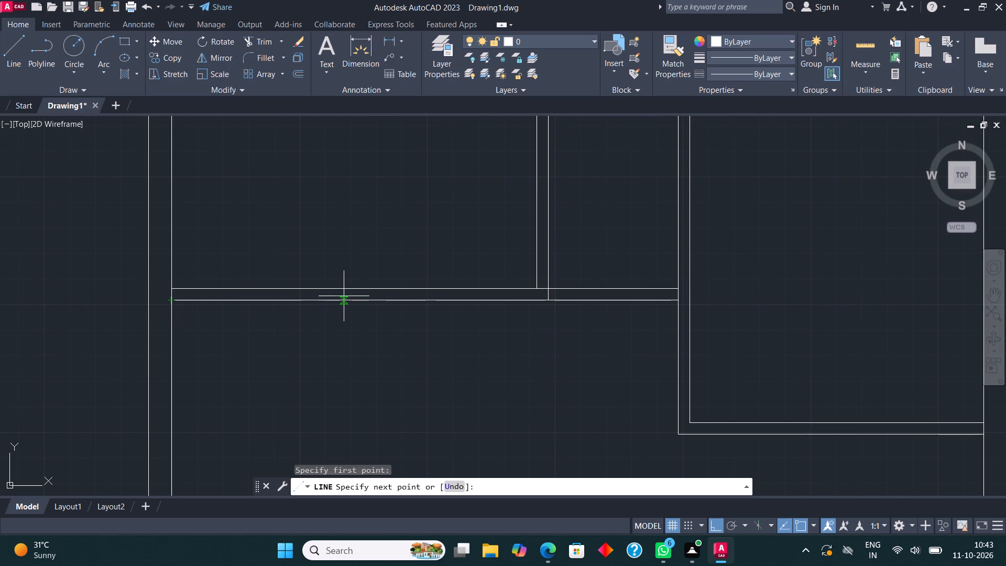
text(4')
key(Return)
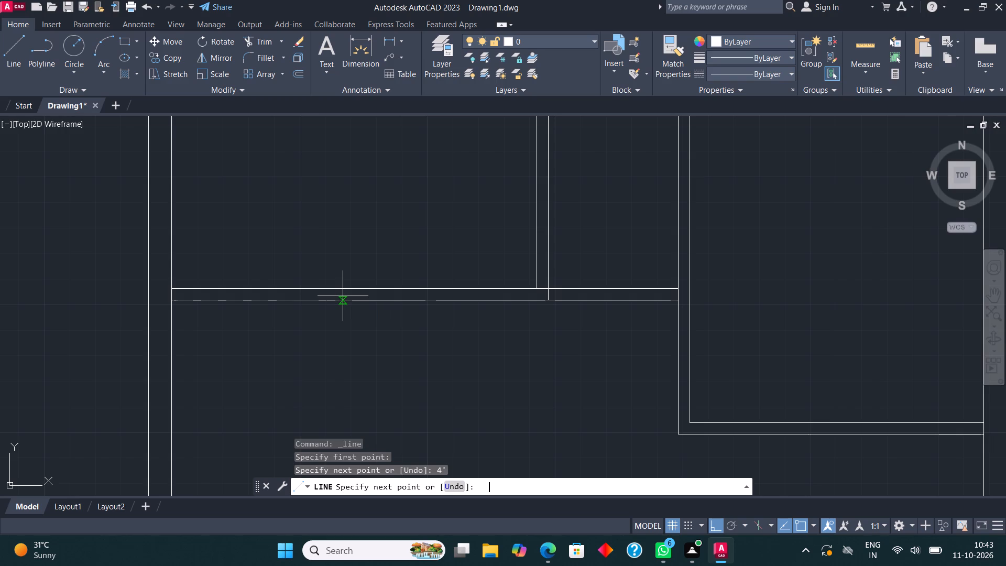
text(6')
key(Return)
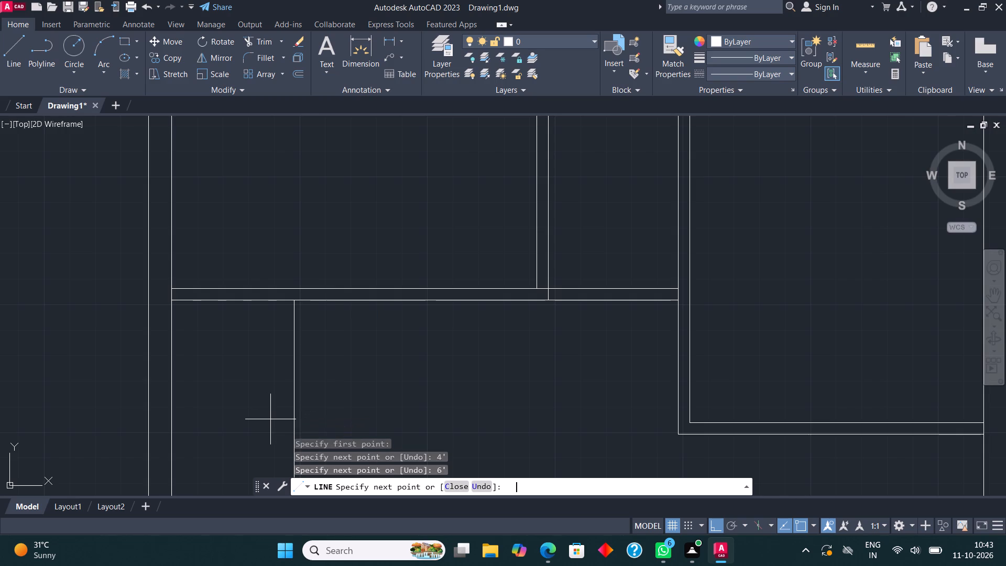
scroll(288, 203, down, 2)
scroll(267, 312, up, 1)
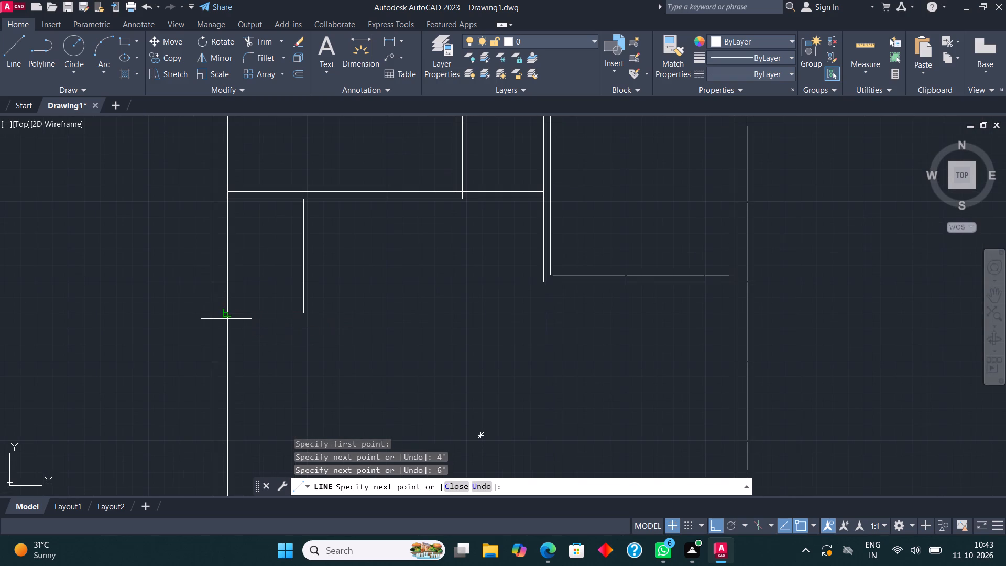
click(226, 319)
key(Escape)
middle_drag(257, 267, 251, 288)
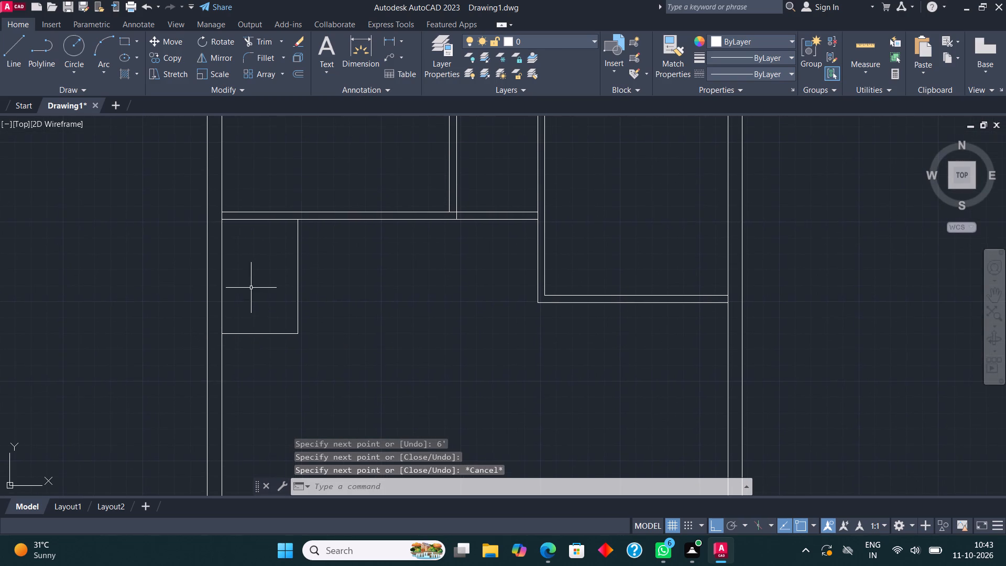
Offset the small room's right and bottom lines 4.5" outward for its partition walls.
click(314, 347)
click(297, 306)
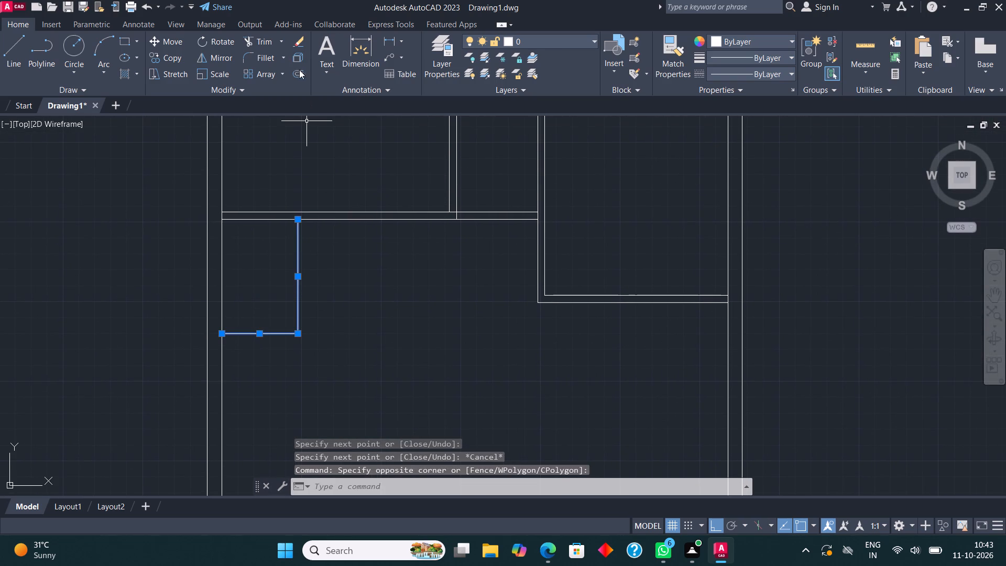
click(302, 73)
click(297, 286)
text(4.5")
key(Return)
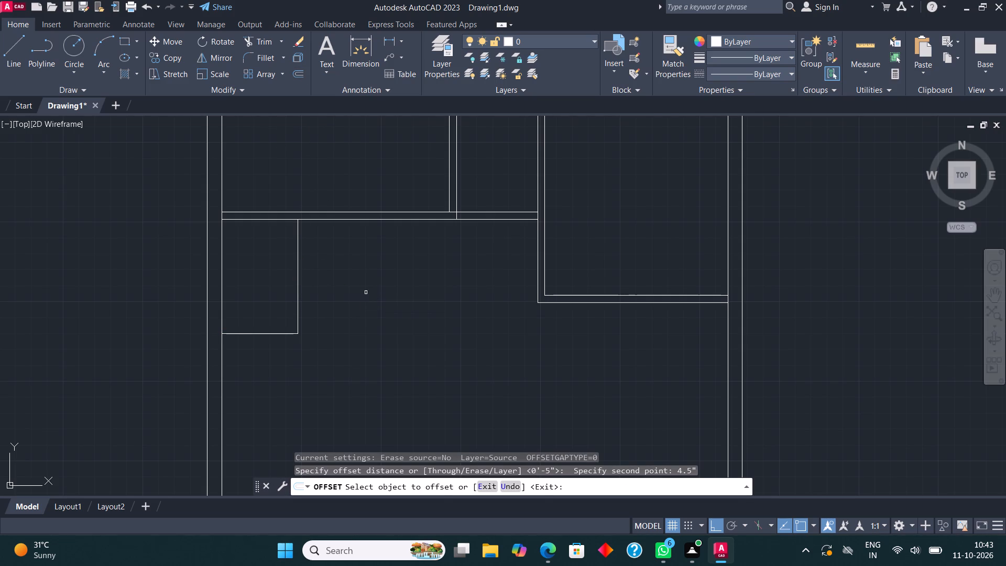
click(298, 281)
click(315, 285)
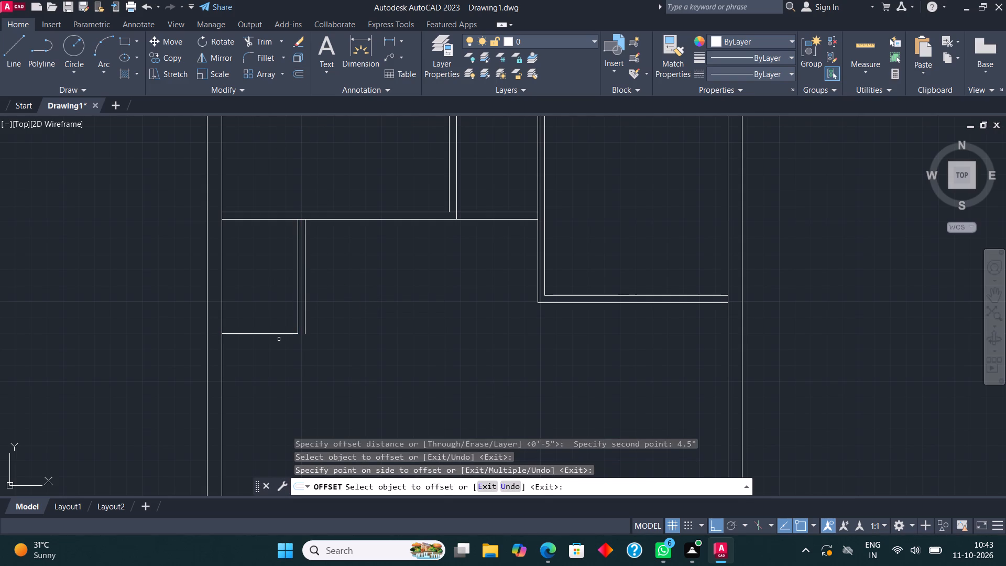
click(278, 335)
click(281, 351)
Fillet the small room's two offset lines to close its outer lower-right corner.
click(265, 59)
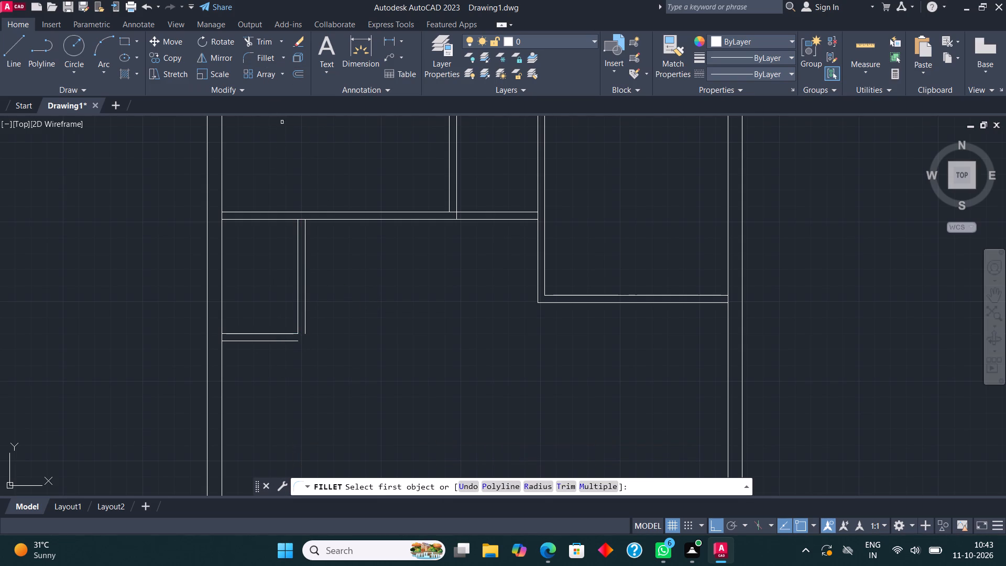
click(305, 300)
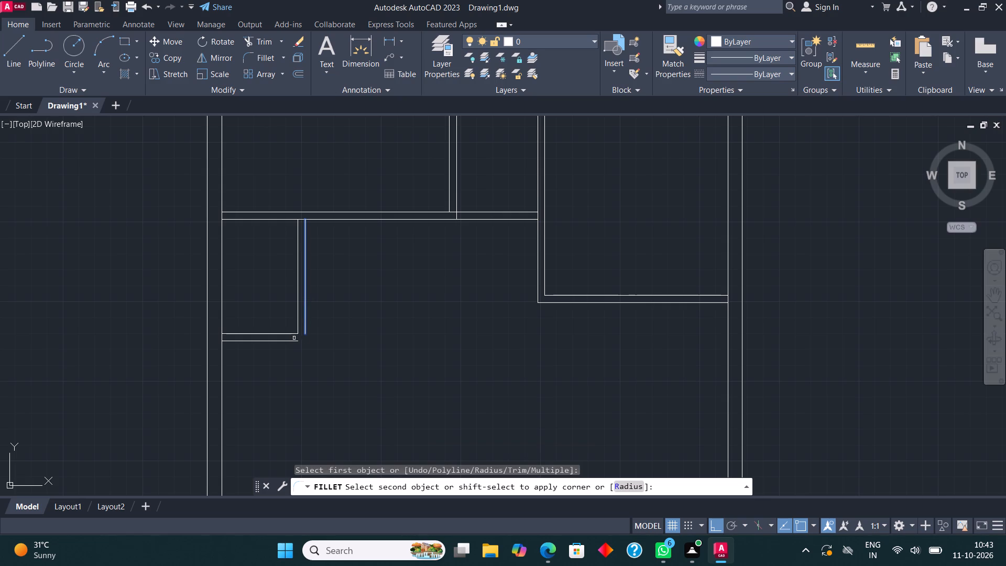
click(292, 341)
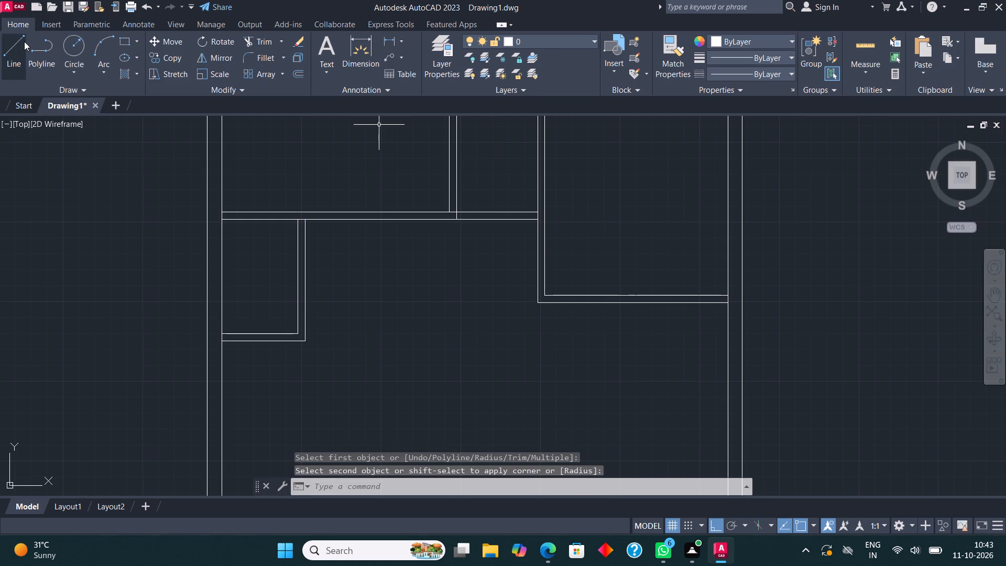
Continue the right-hand room's bottom partition to the left outer wall's inner face with two parallel horizontal lines.
click(16, 37)
scroll(373, 287, down, 1)
middle_drag(373, 287, 355, 290)
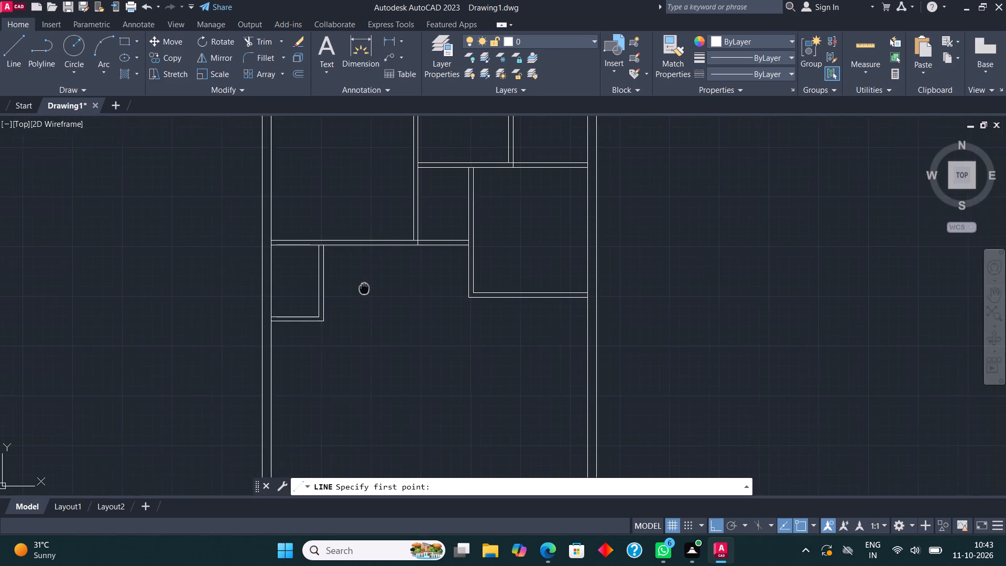
middle_drag(355, 290, 345, 300)
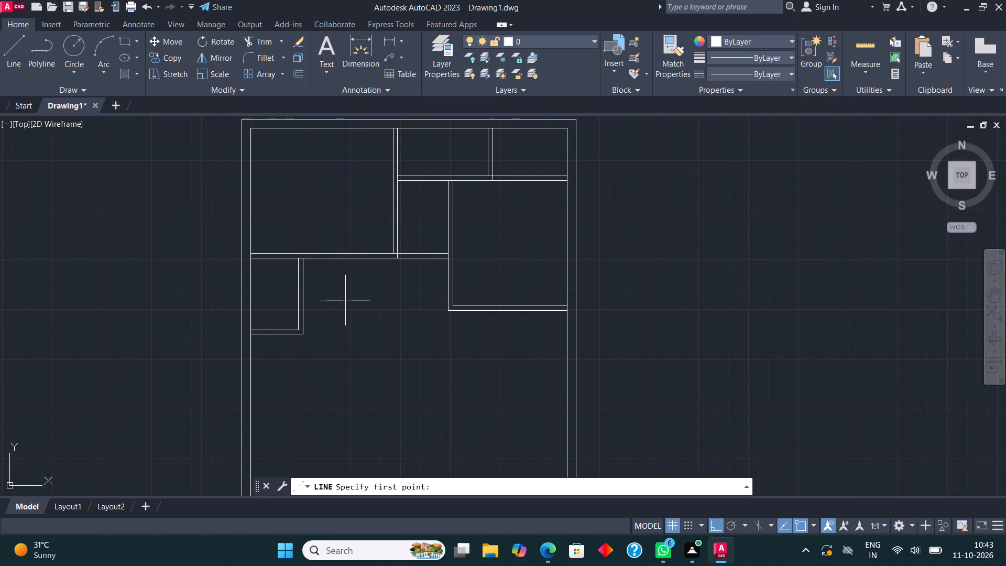
middle_drag(420, 298, 453, 332)
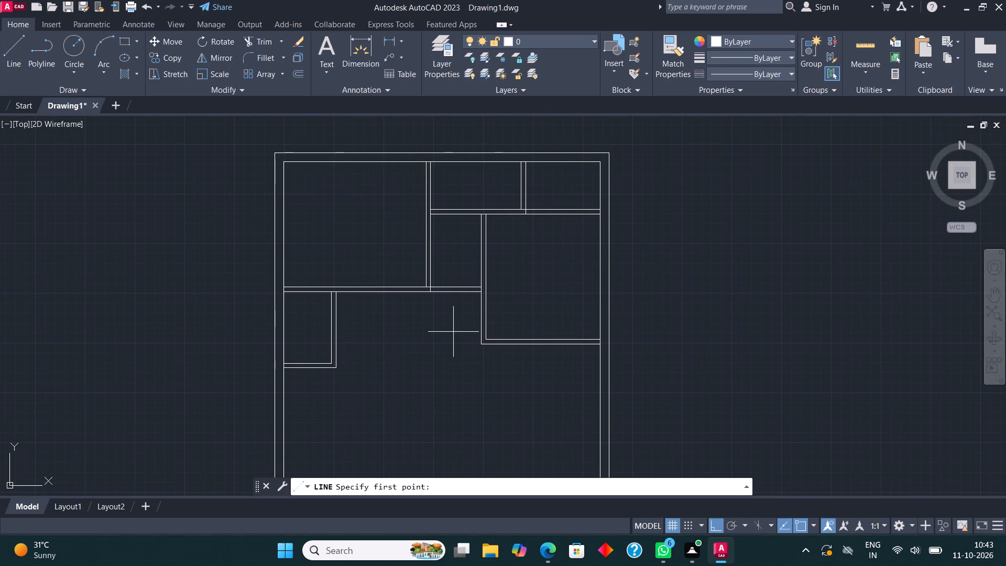
scroll(452, 330, up, 1)
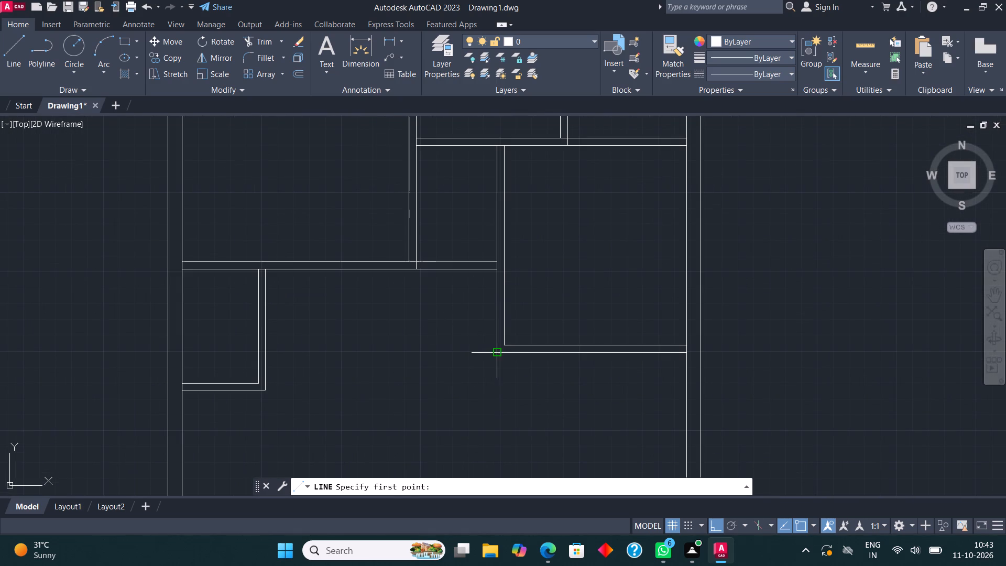
drag(494, 354, 489, 354)
click(184, 352)
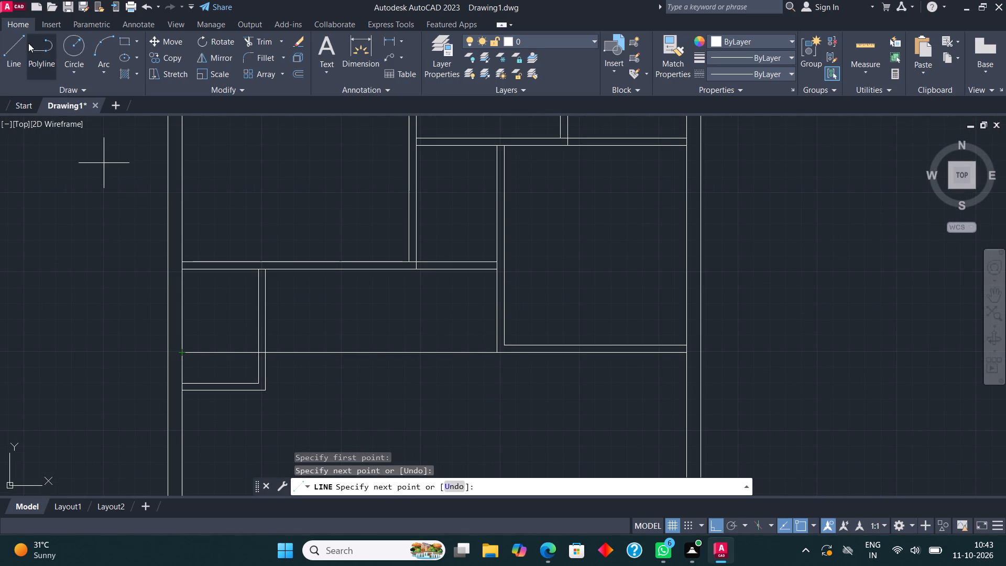
click(16, 40)
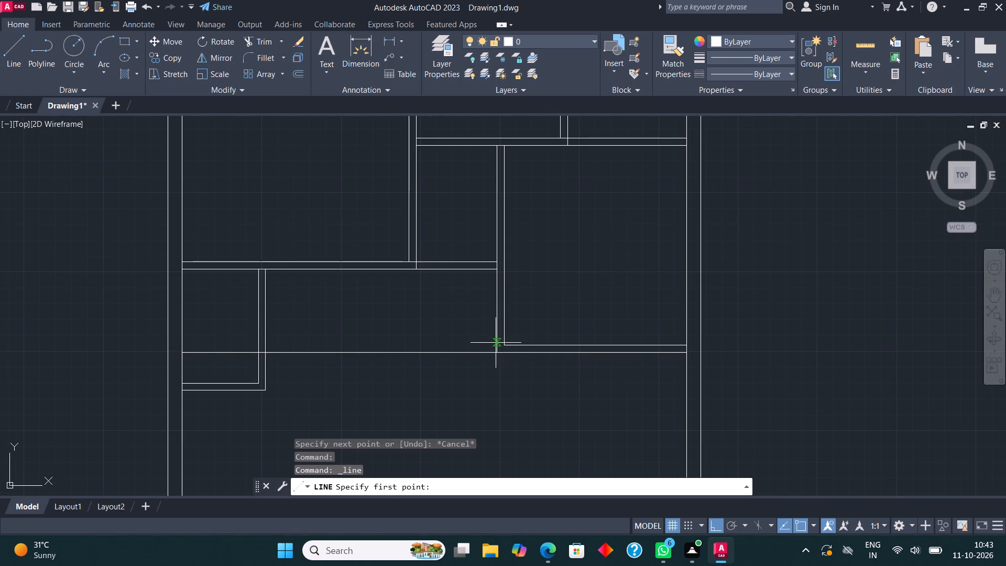
click(506, 343)
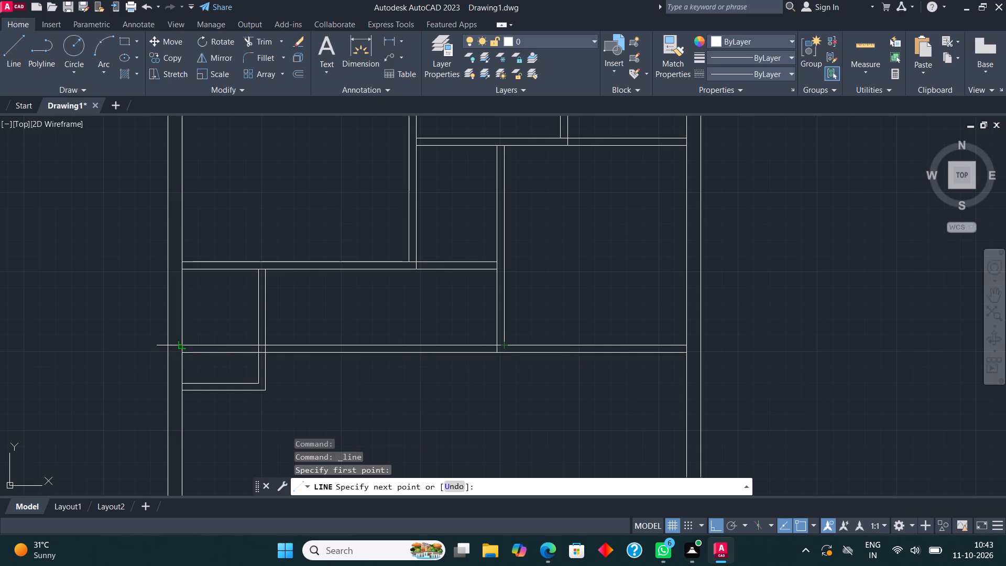
click(177, 343)
middle_drag(191, 348, 221, 344)
key(Escape)
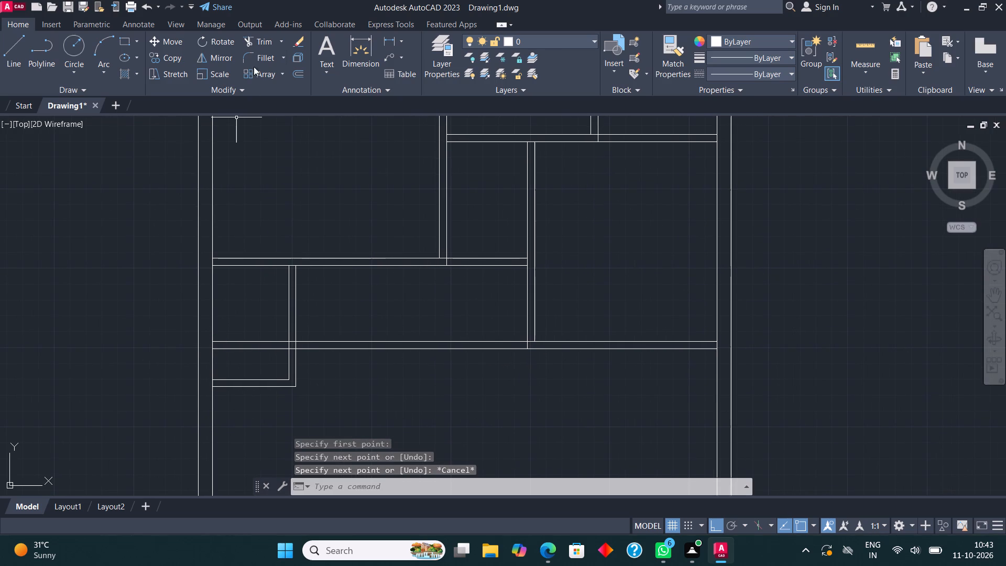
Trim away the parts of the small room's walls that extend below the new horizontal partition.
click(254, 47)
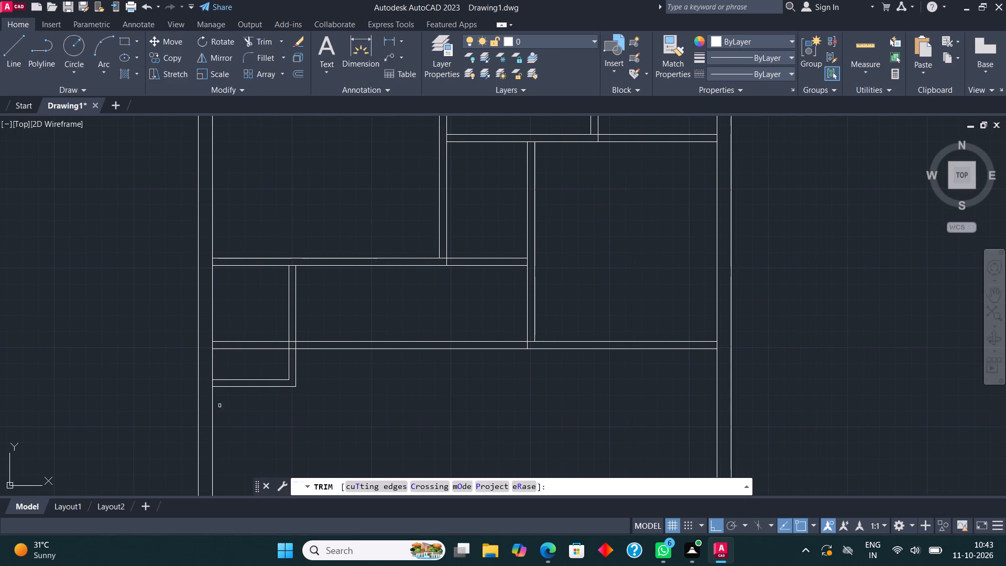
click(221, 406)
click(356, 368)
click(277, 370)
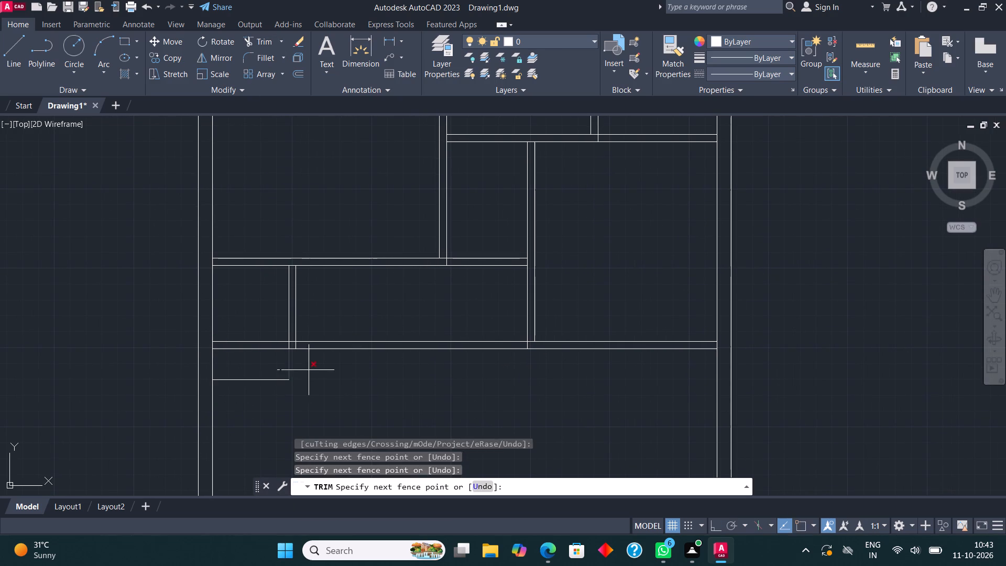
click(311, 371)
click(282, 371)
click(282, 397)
Trim the vertical stubs inside the new horizontal partition and its upper line segment between the small room's two vertical wall lines.
scroll(303, 325, up, 3)
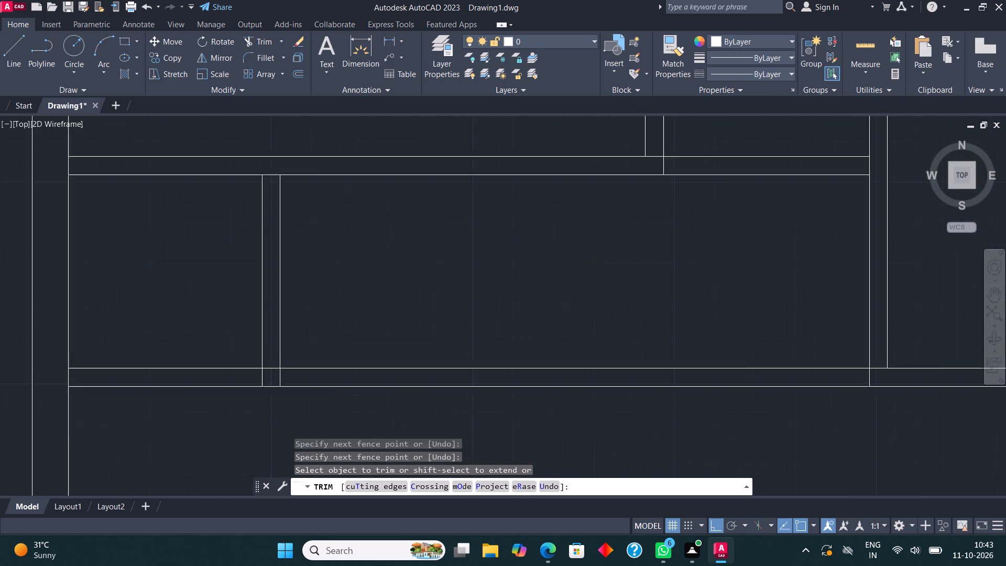
click(183, 413)
click(365, 413)
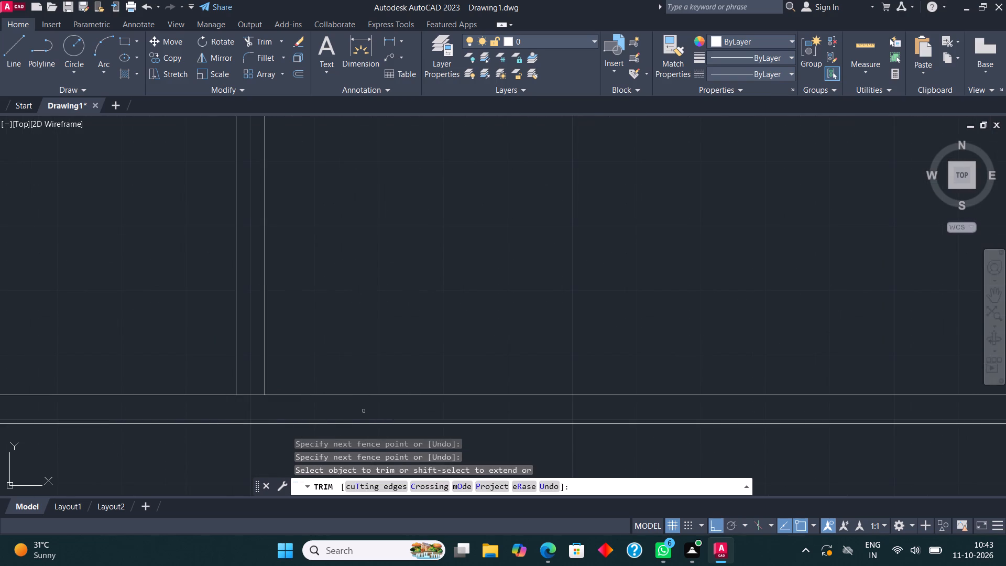
drag(258, 391, 256, 408)
click(256, 412)
scroll(266, 411, down, 1)
middle_drag(269, 411, 341, 408)
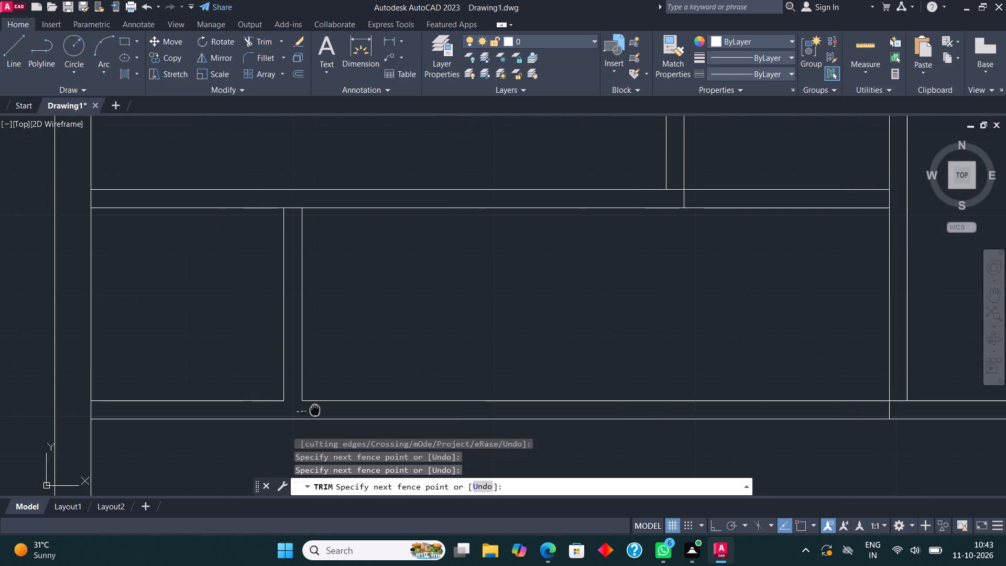
middle_drag(341, 408, 358, 408)
key(Escape)
scroll(358, 402, down, 1)
middle_drag(416, 331, 383, 309)
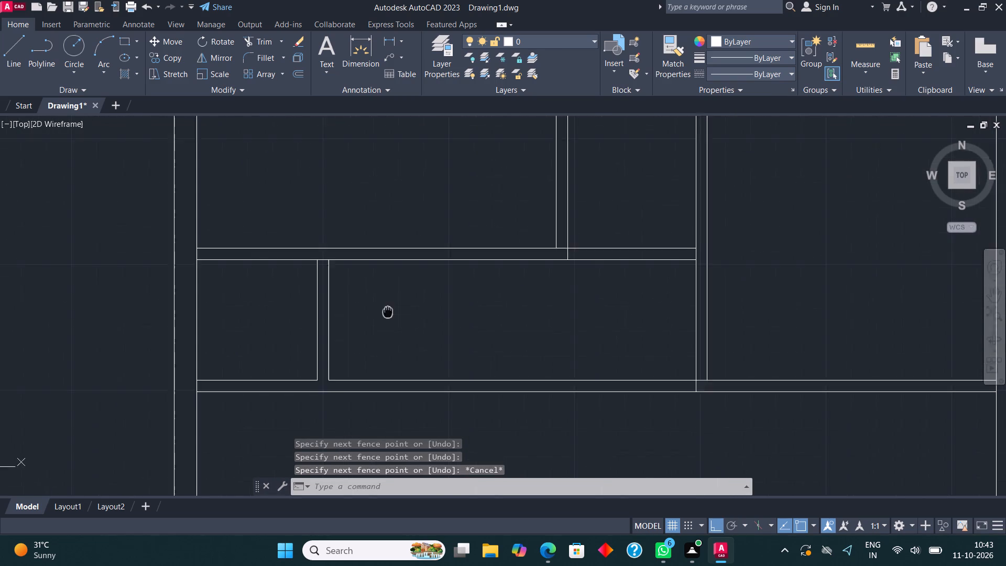
middle_drag(383, 309, 310, 299)
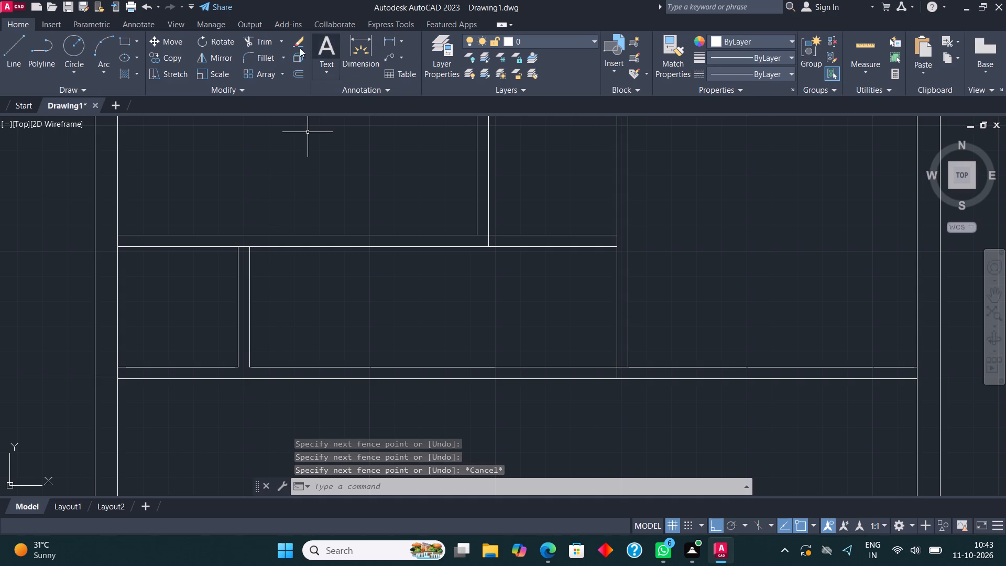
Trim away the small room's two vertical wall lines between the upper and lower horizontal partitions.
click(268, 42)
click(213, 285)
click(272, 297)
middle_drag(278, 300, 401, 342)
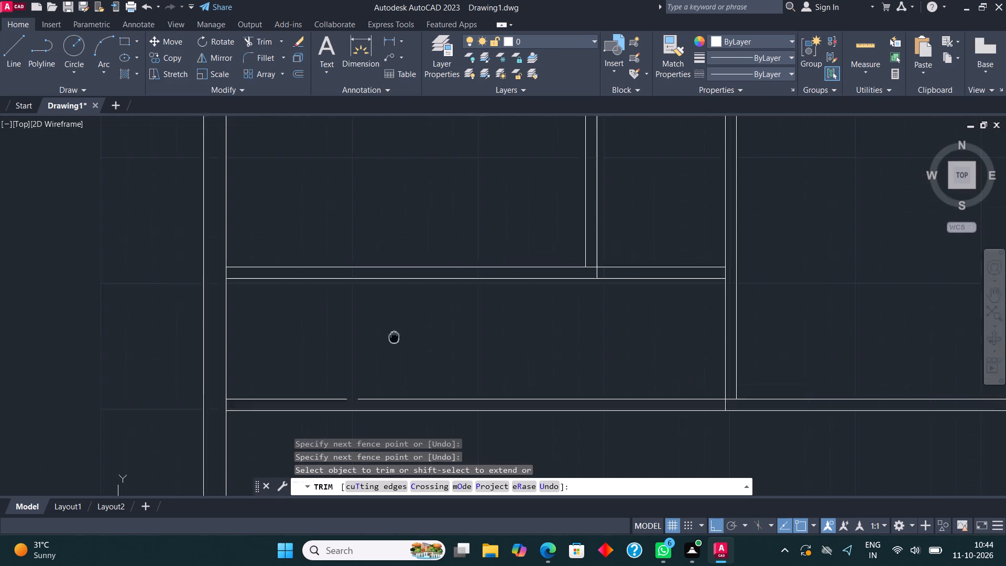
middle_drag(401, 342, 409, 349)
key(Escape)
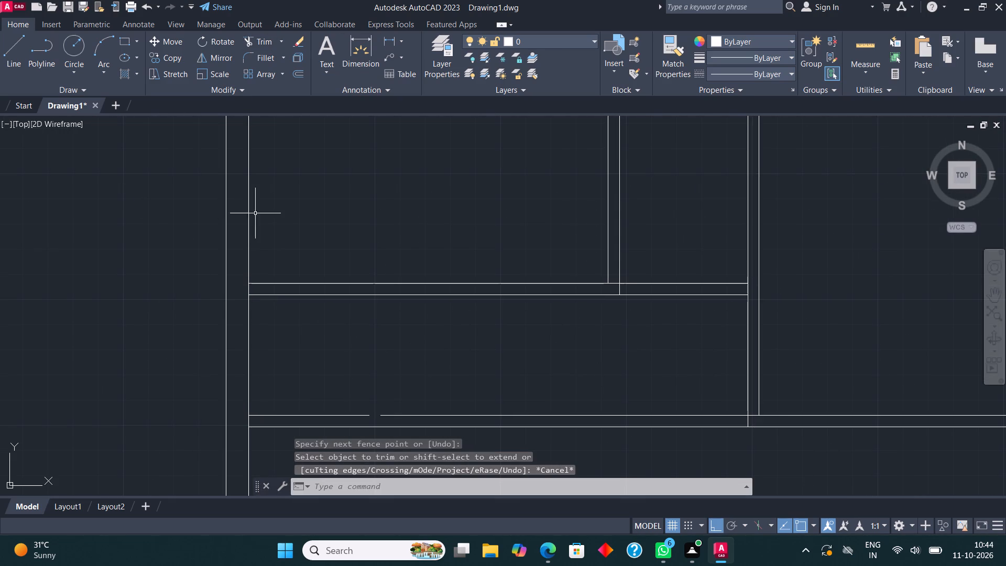
Draw a line 6' along the upper horizontal partition's lower face from the left wall's inner face, continuing 4' down to the lower partition.
click(20, 46)
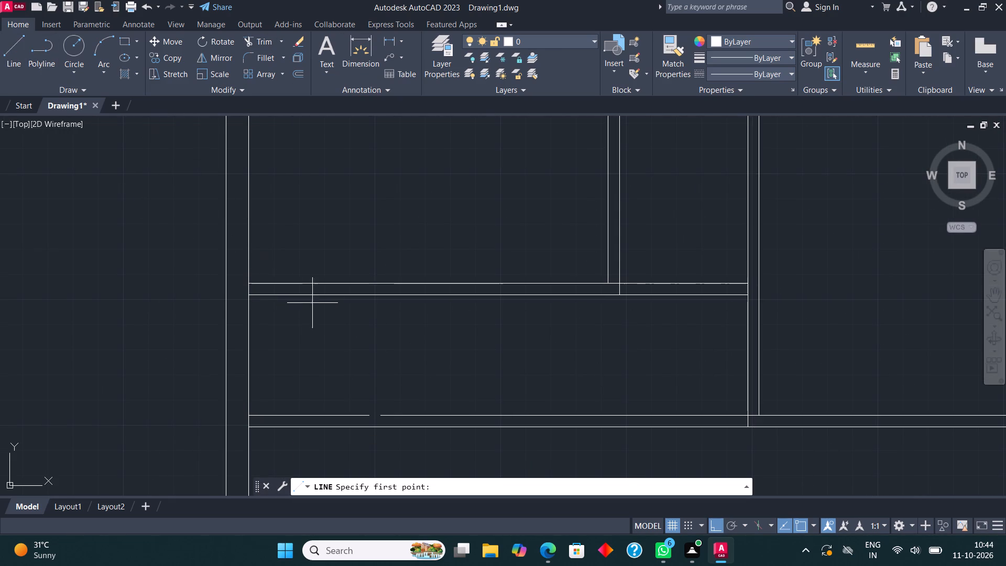
click(249, 296)
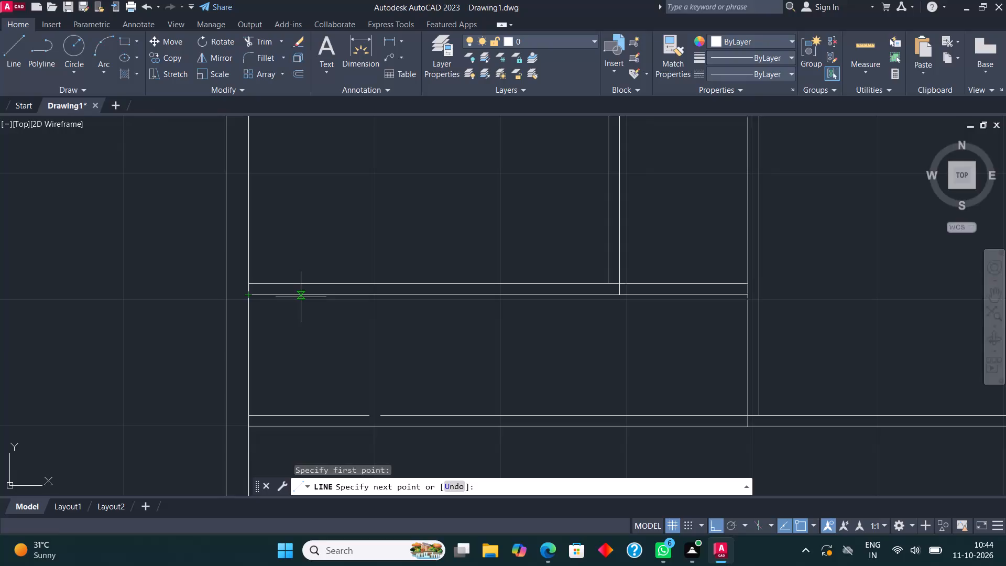
text(6')
key(Return)
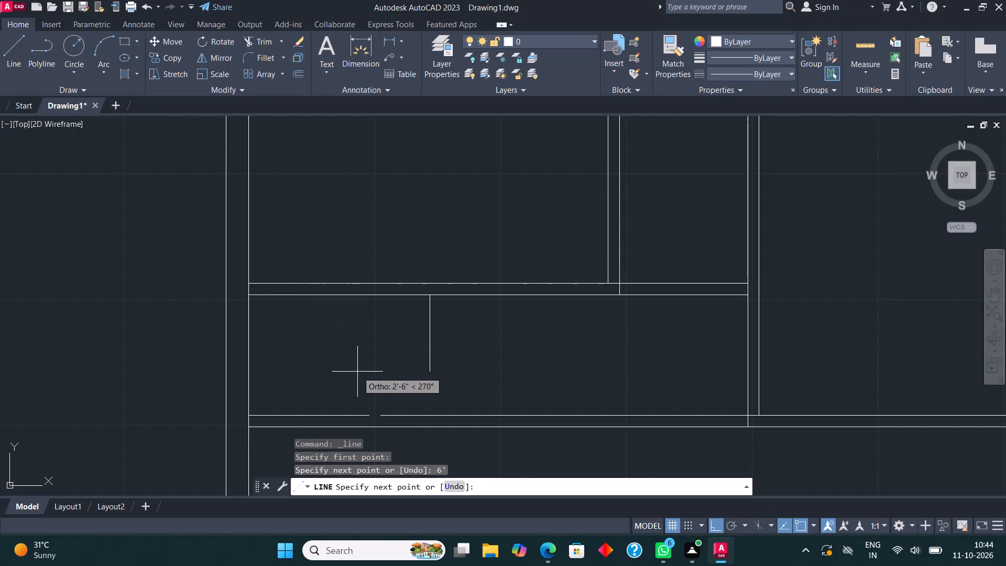
text(4')
key(Return)
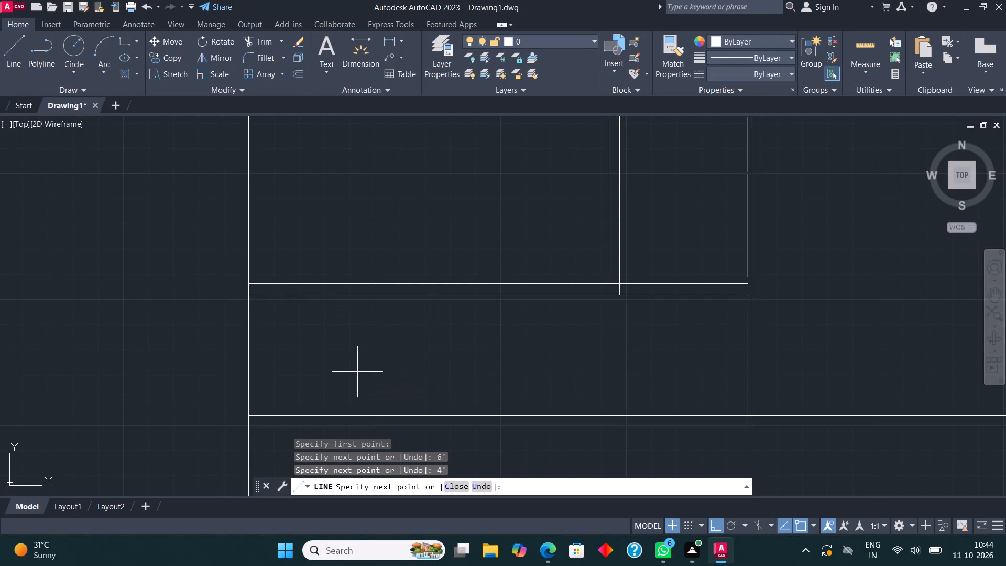
key(Escape)
Draw a line bridging the gap in the lower horizontal partition's upper face.
middle_drag(421, 319, 278, 290)
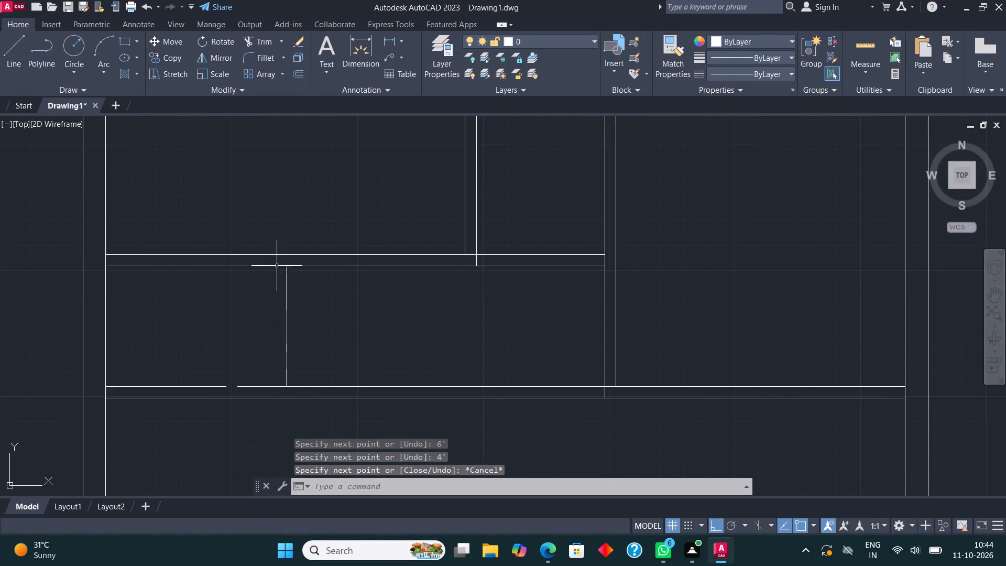
double_click(12, 53)
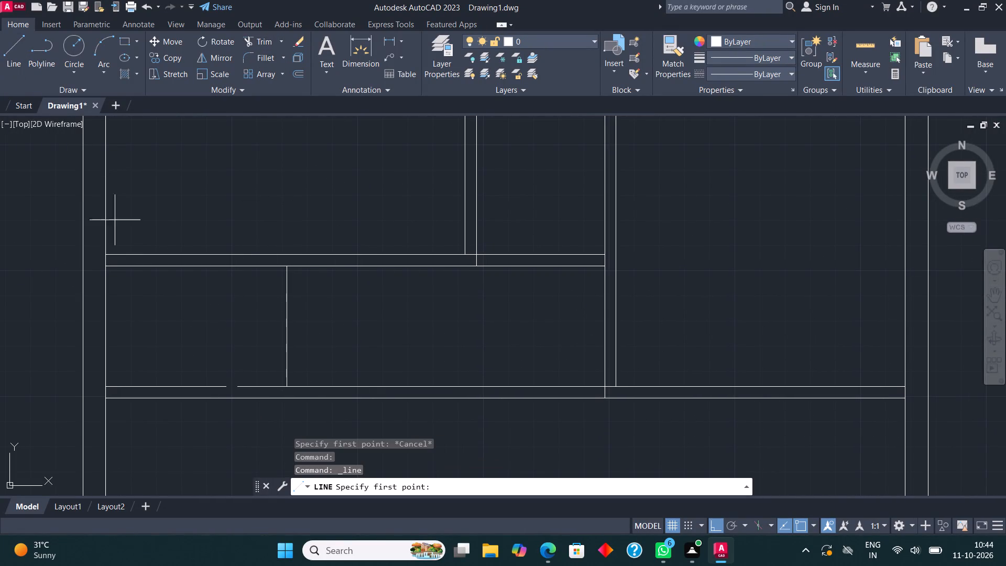
click(226, 389)
click(307, 390)
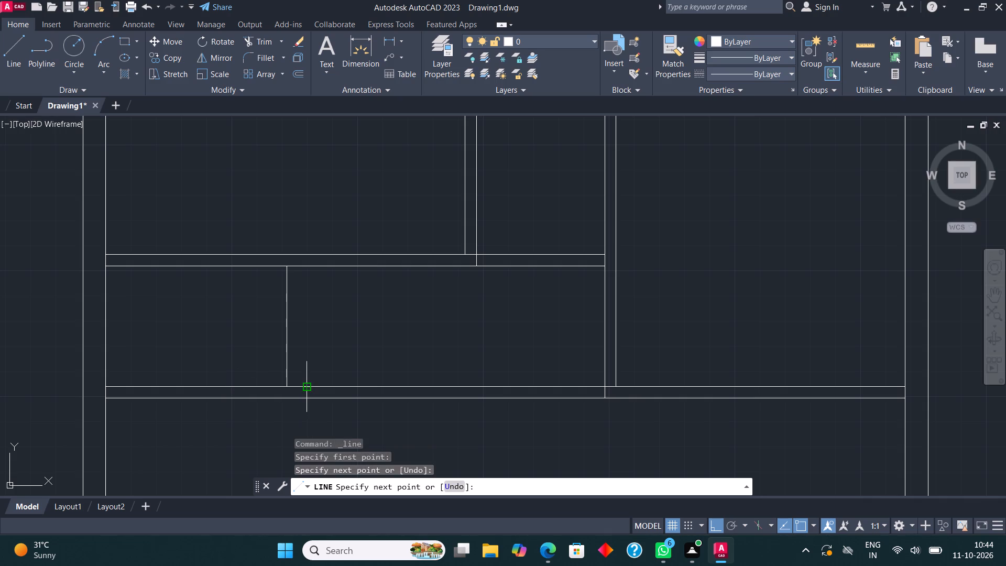
key(Escape)
Copy the new 4' vertical line 4.5" to the right to form the partition's second face.
click(287, 305)
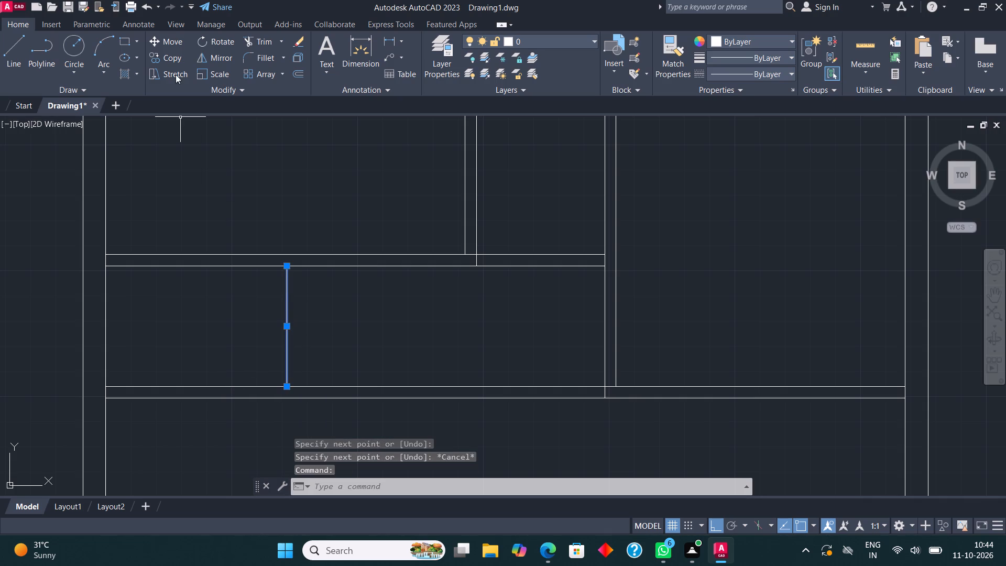
click(175, 57)
click(288, 331)
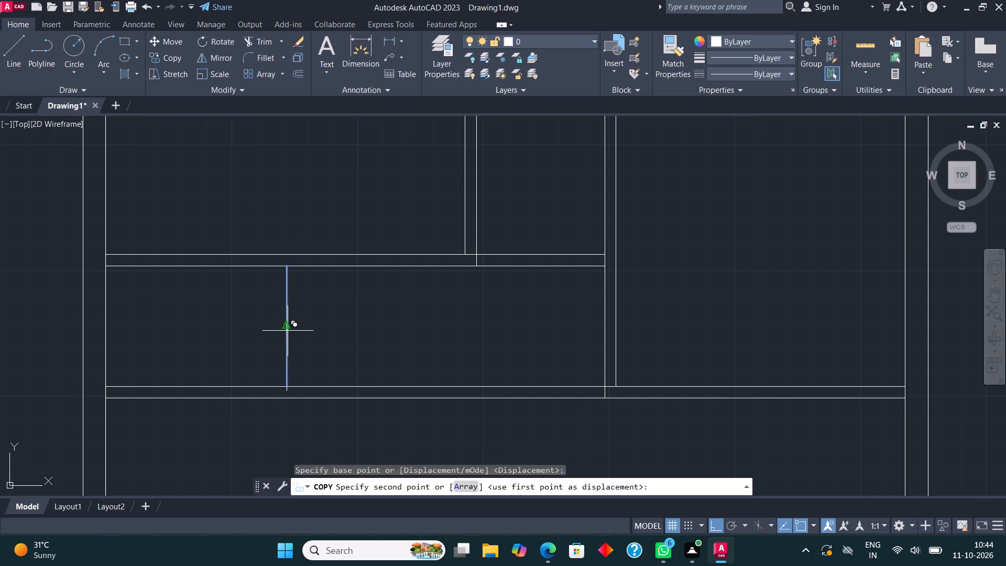
text(4.5")
key(Return)
key(Escape)
From the lower partition's underside at the left wall's inner face, draw room lines 11'11" right, 11' down and 11'11" back left.
scroll(325, 331, up, 1)
middle_drag(319, 328, 313, 301)
scroll(313, 300, down, 2)
middle_drag(327, 405, 330, 298)
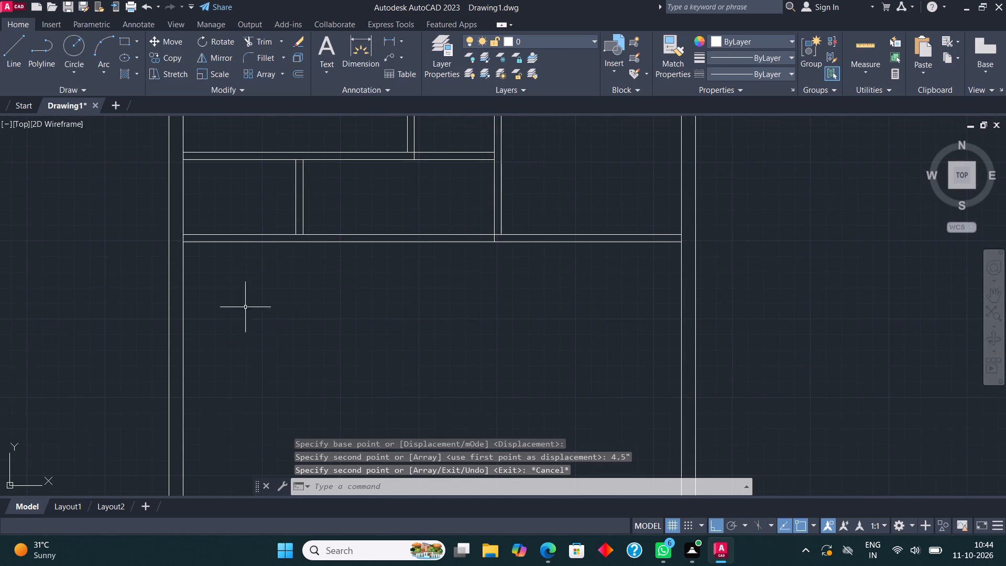
click(17, 45)
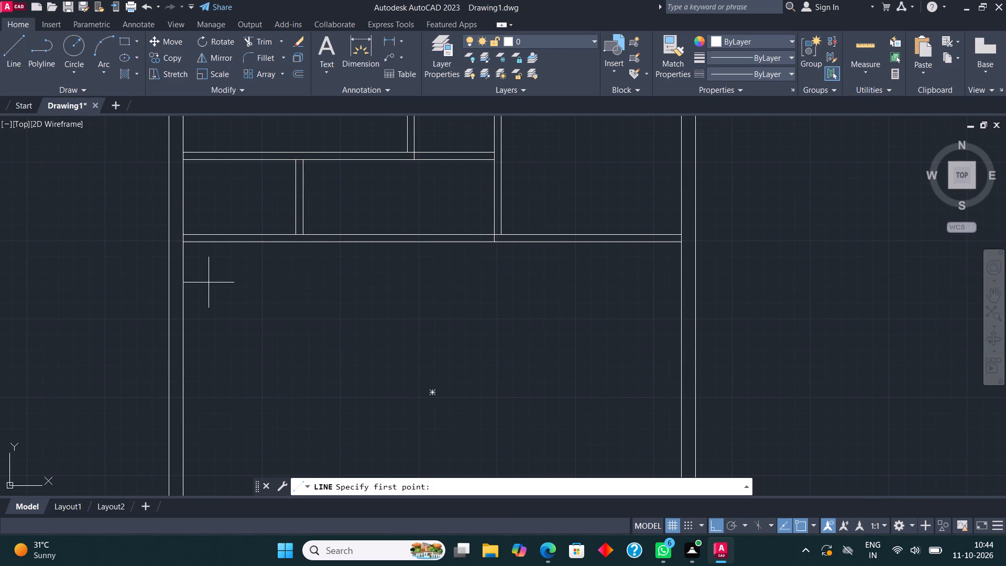
scroll(176, 236, up, 1)
click(189, 245)
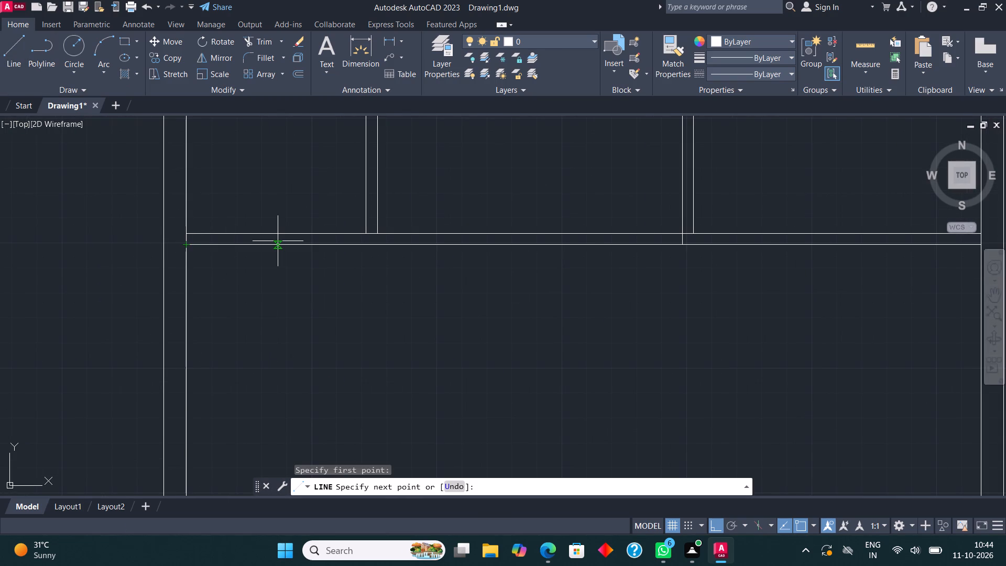
text(11')
text(11")
key(Return)
scroll(278, 241, down, 1)
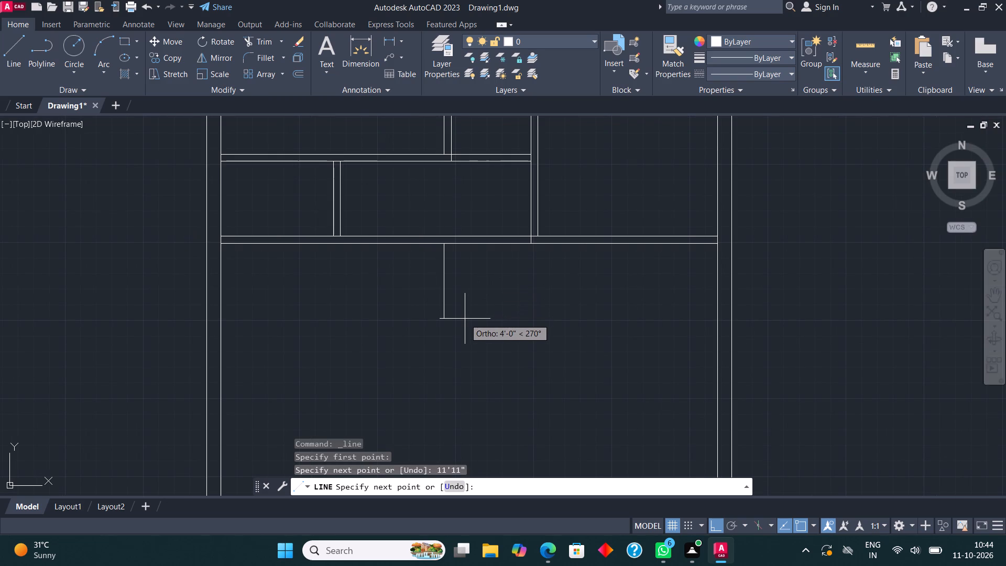
text(11')
key(Return)
scroll(465, 319, down, 2)
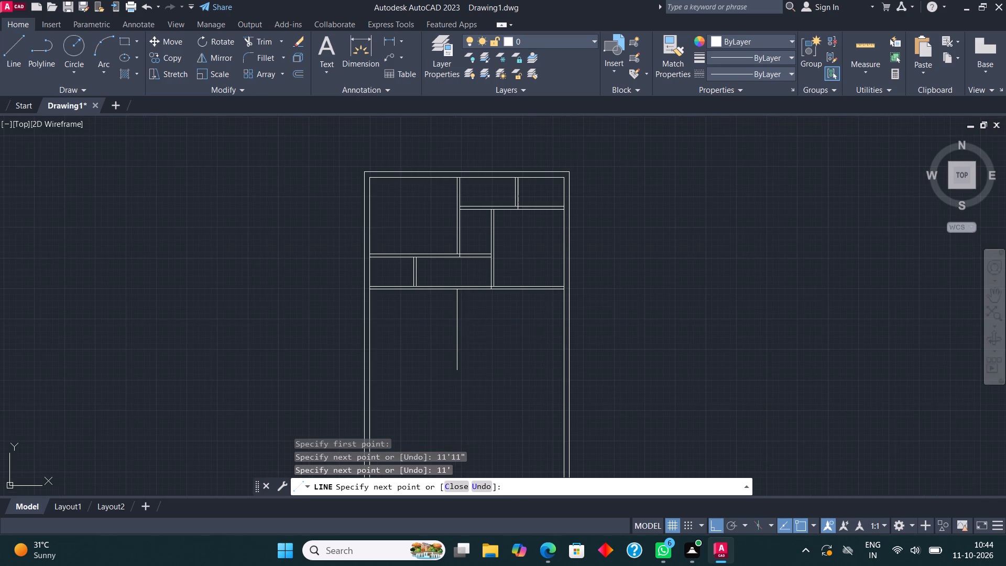
text(11'11")
key(Return)
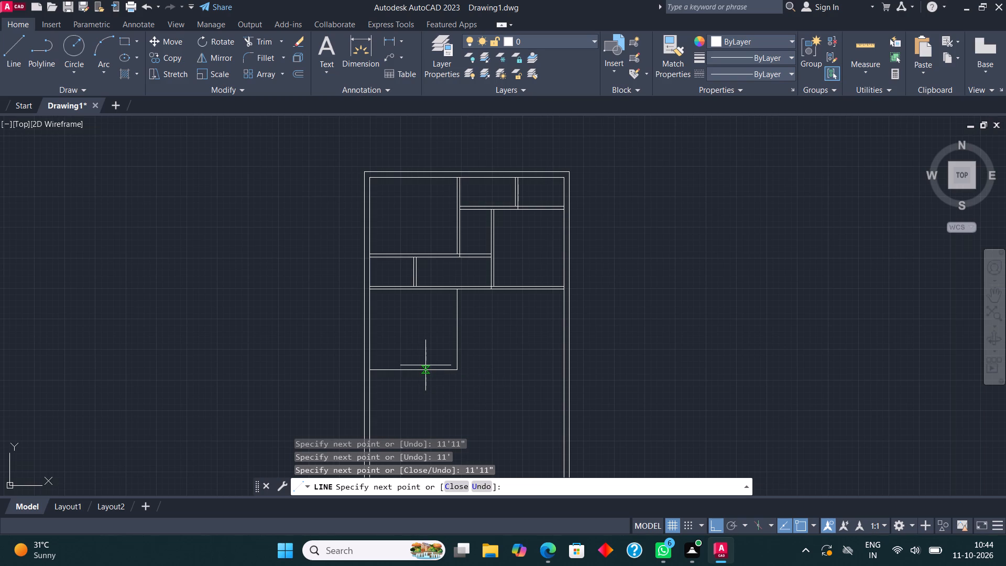
key(Escape)
Offset the new room's right and bottom lines outward by 4.5".
scroll(428, 354, down, 2)
middle_drag(431, 319, 351, 296)
scroll(363, 304, up, 1)
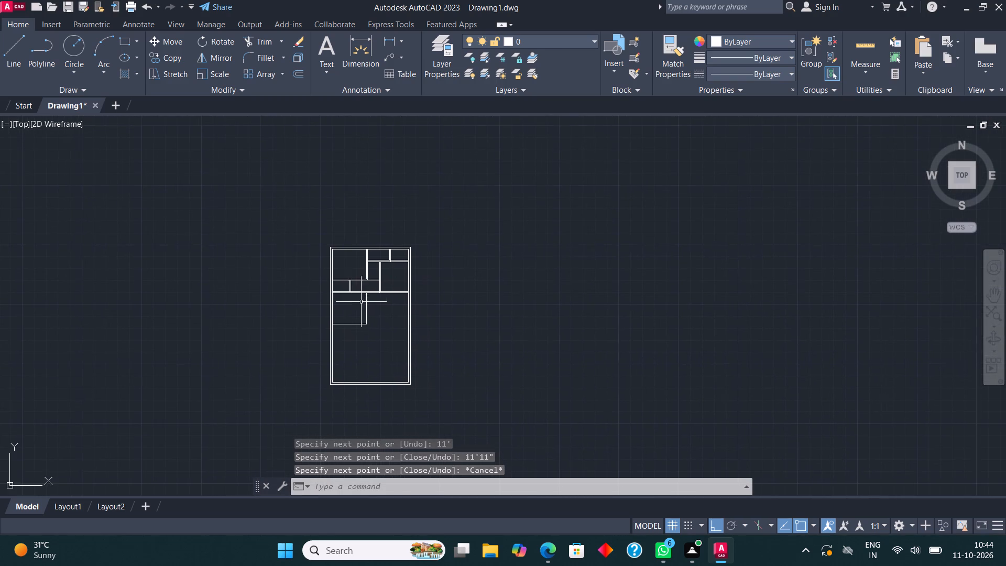
scroll(363, 304, up, 2)
drag(380, 400, 367, 385)
click(329, 324)
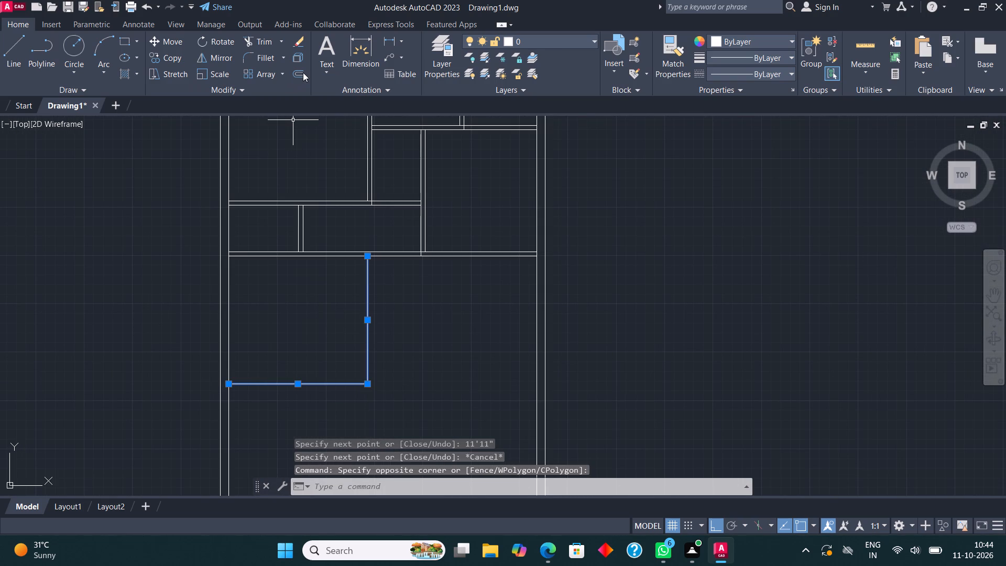
click(297, 70)
click(368, 304)
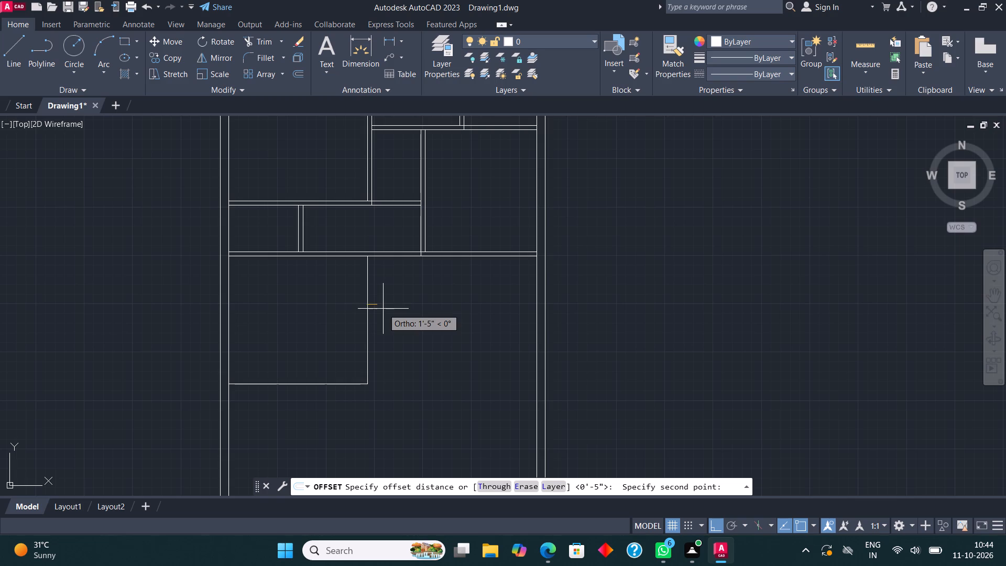
text(4.5")
key(Return)
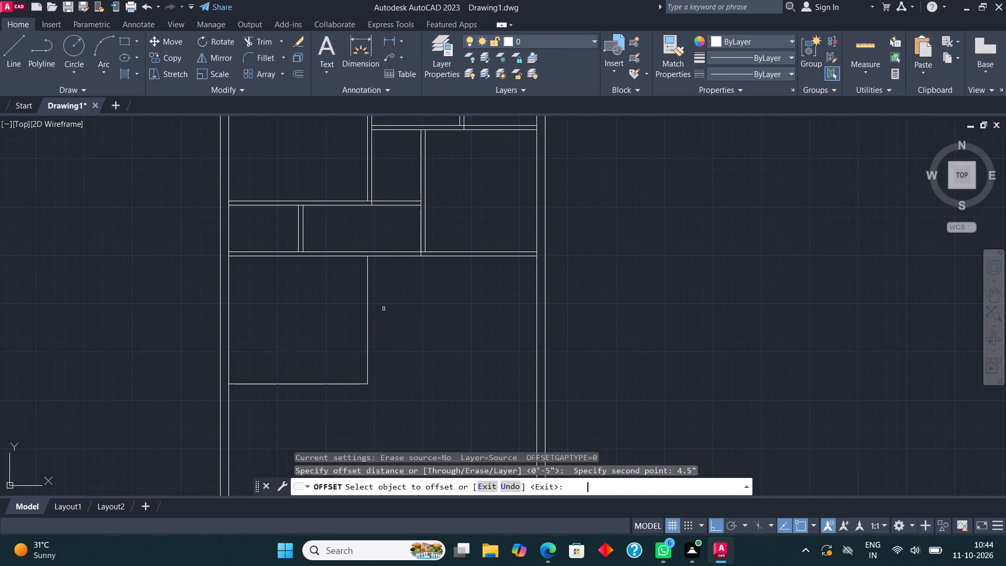
click(368, 330)
click(383, 346)
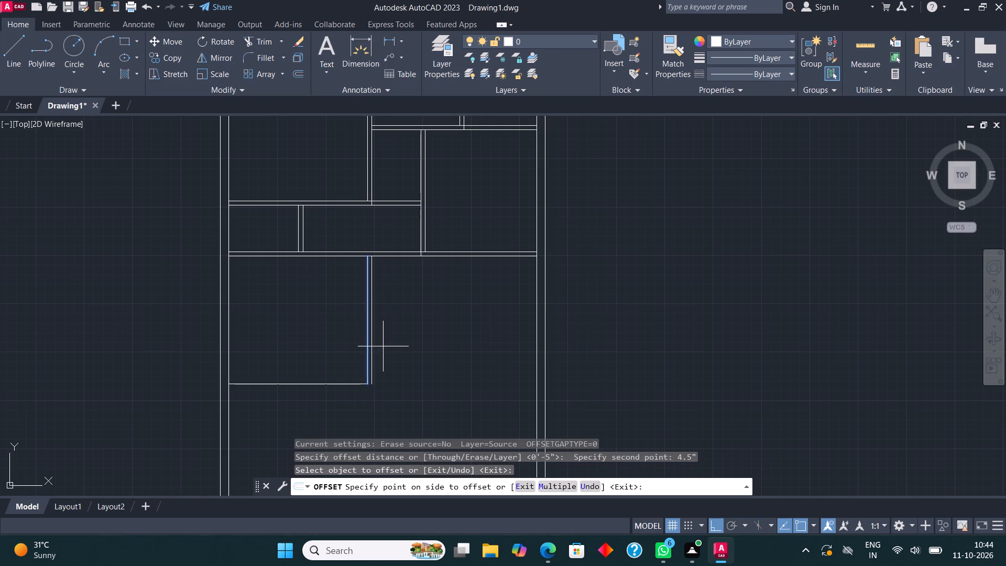
click(333, 386)
click(332, 399)
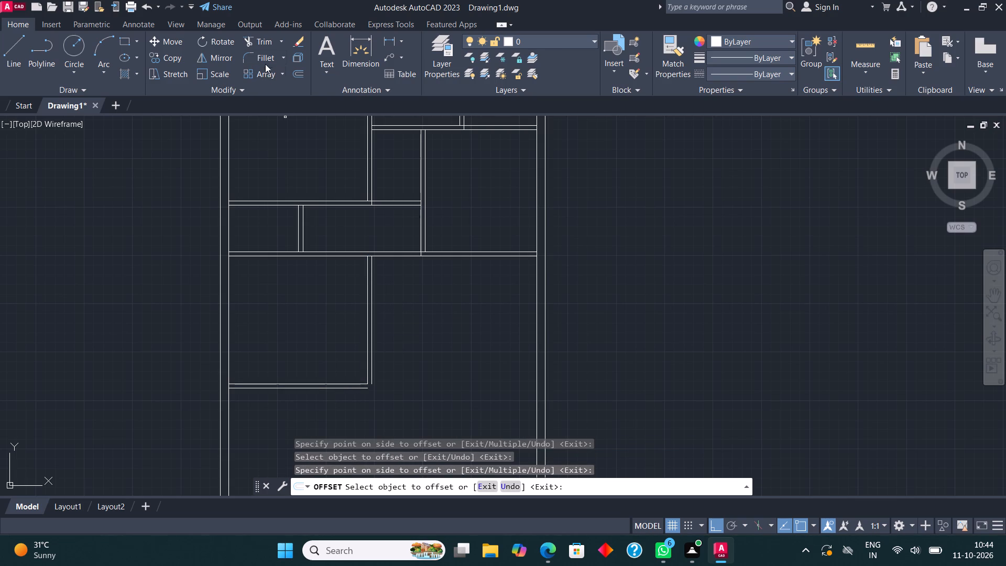
Fillet the two offset lines into a closed outer corner at the room's lower right.
click(263, 56)
click(356, 390)
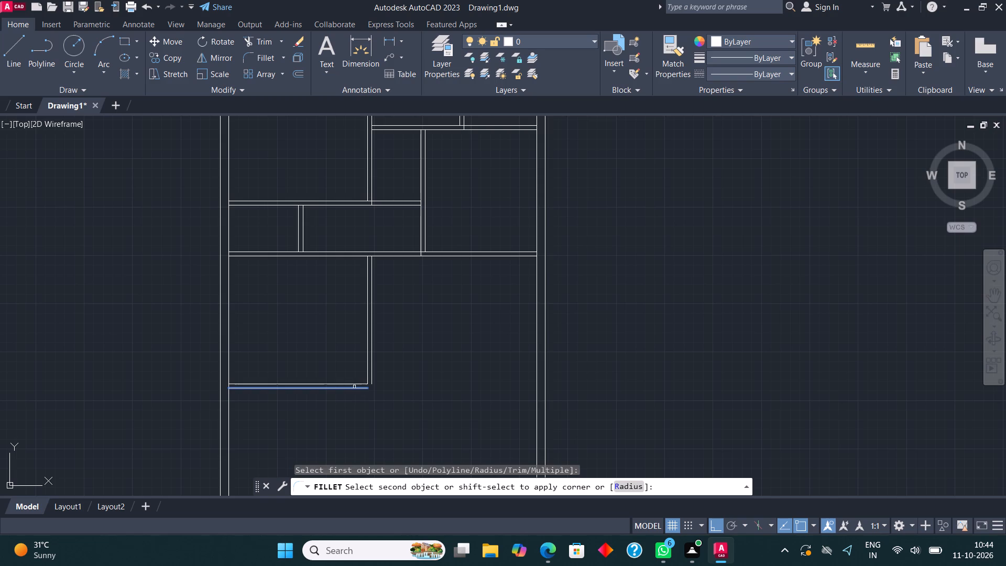
click(371, 368)
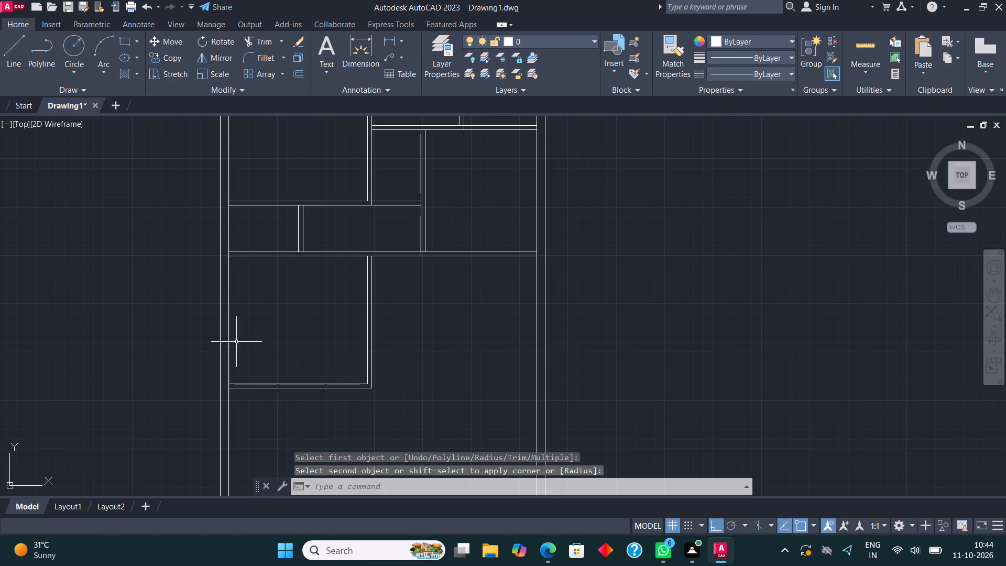
Below that room's bottom partition, draw another room's outline 11'2" down the left wall, 11'11" right and back up to the partition.
middle_drag(239, 342, 250, 248)
scroll(250, 248, down, 1)
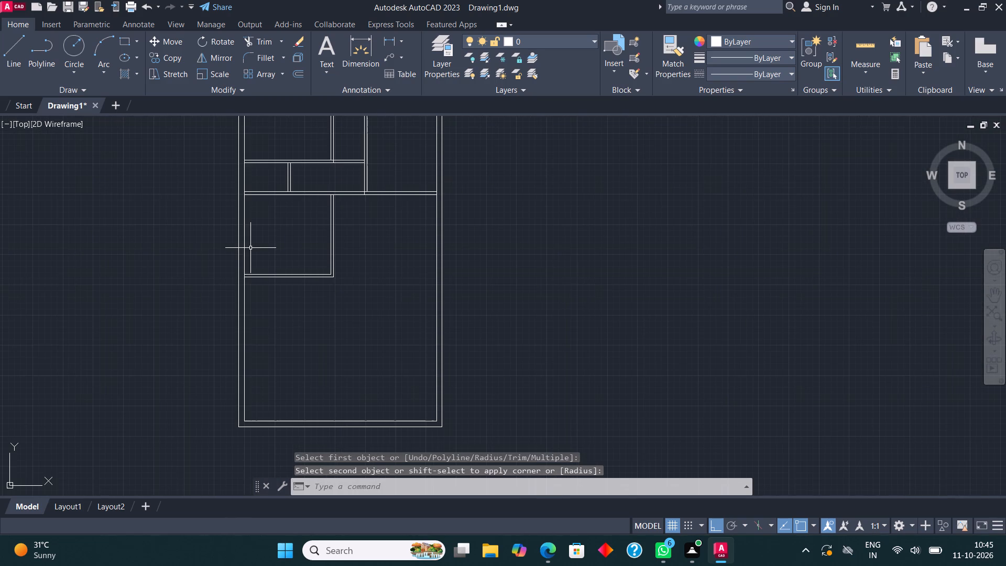
middle_drag(318, 262, 292, 293)
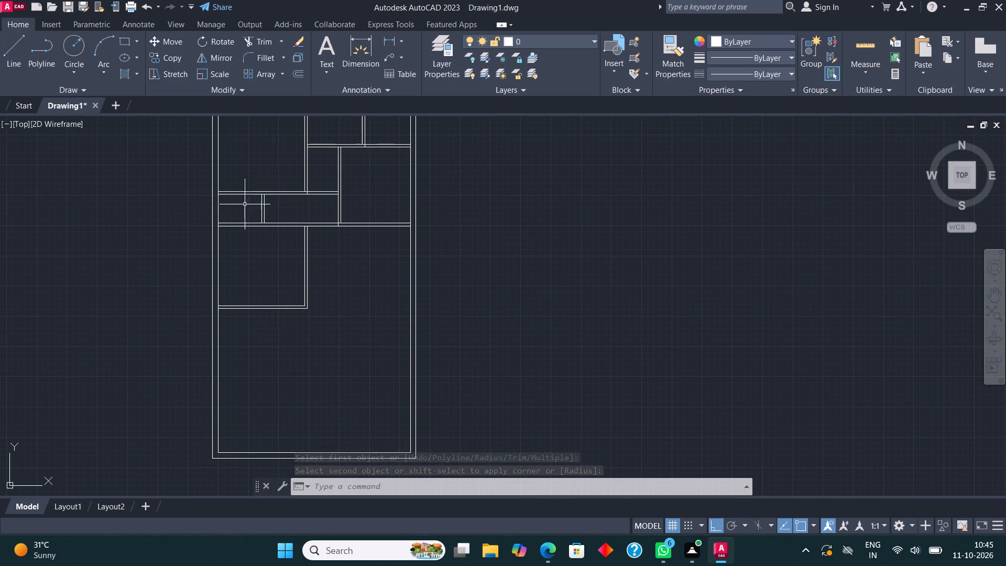
click(10, 47)
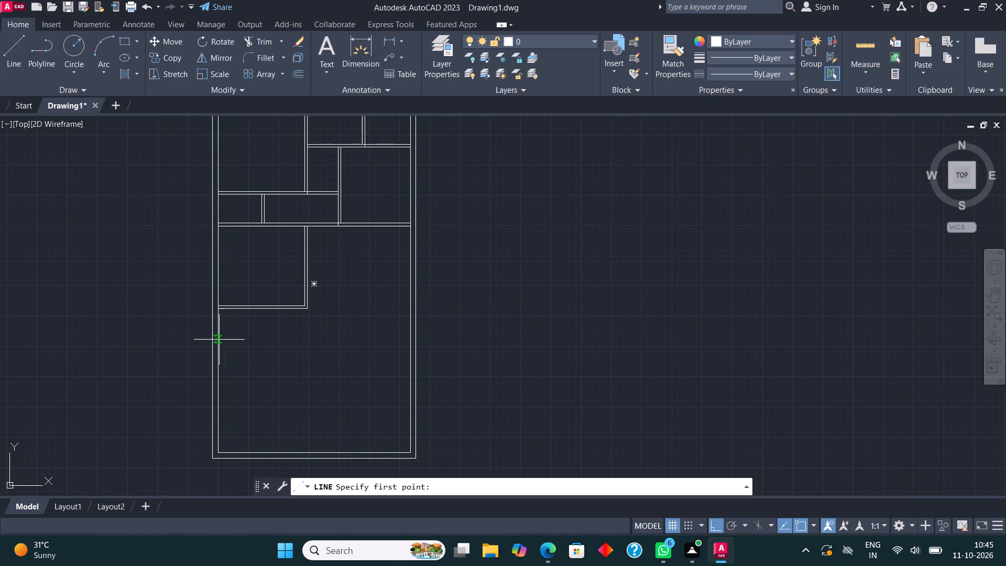
scroll(219, 340, up, 2)
click(213, 260)
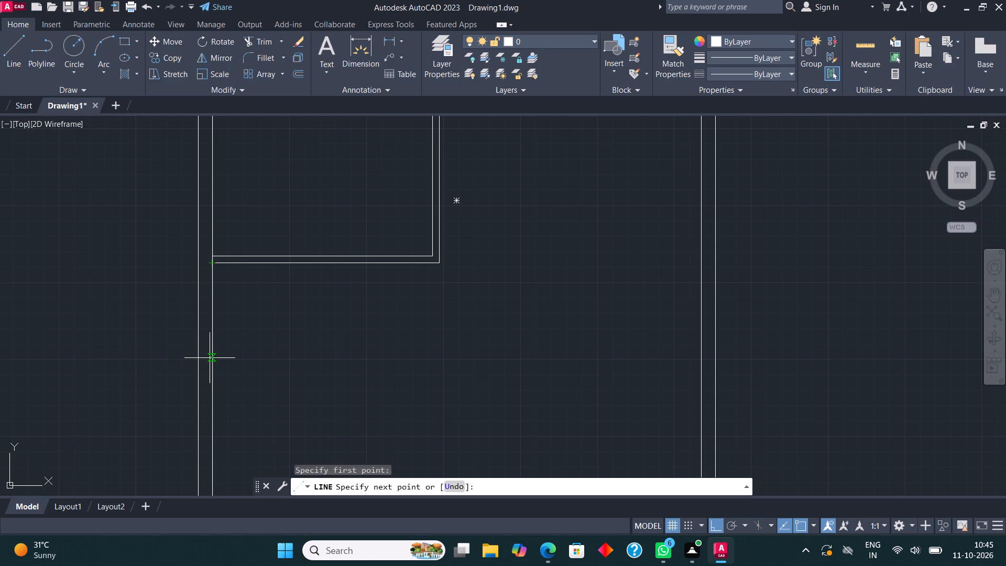
text(11')
text(2")
key(Return)
scroll(210, 358, up, 1)
scroll(223, 377, down, 4)
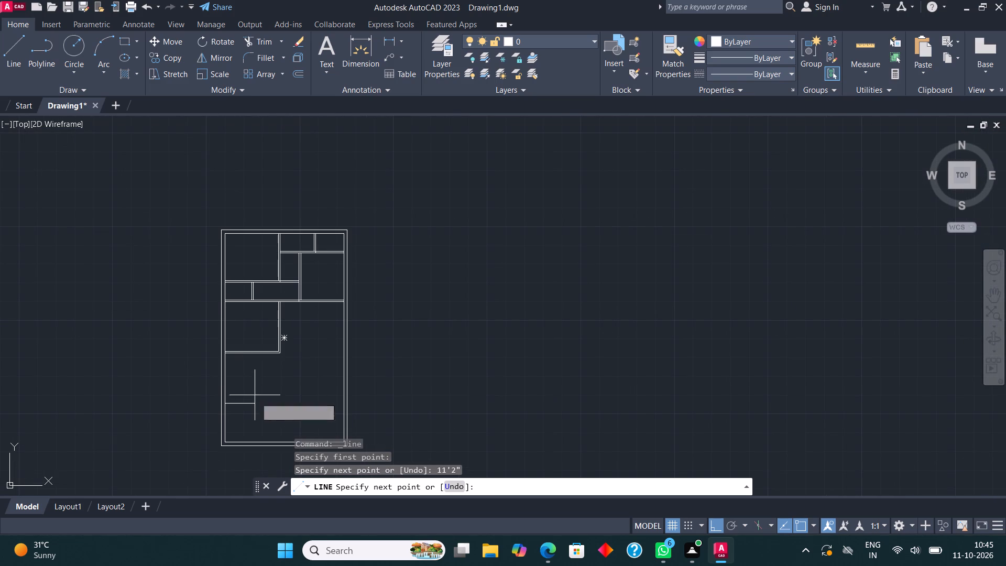
scroll(257, 402, up, 1)
text(11'11")
key(Return)
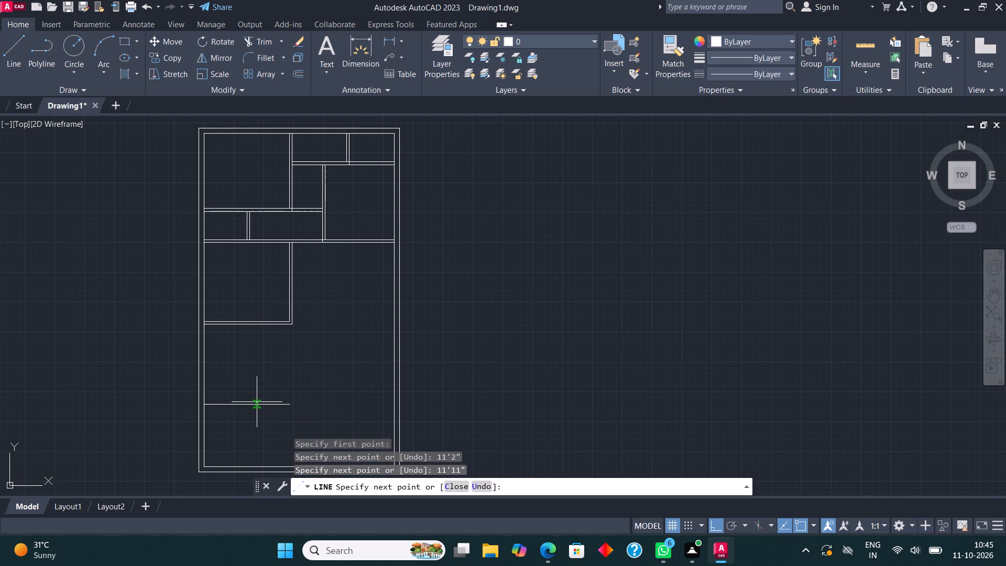
click(283, 328)
key(Escape)
Offset the new lower-left room's right and bottom lines outward by 4.5".
middle_drag(320, 341, 397, 224)
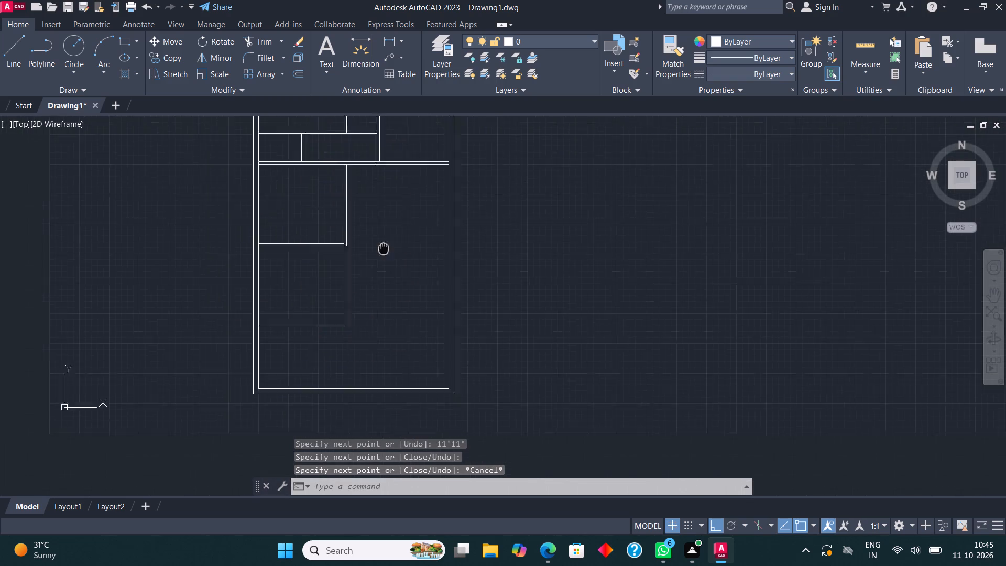
middle_drag(397, 224, 400, 221)
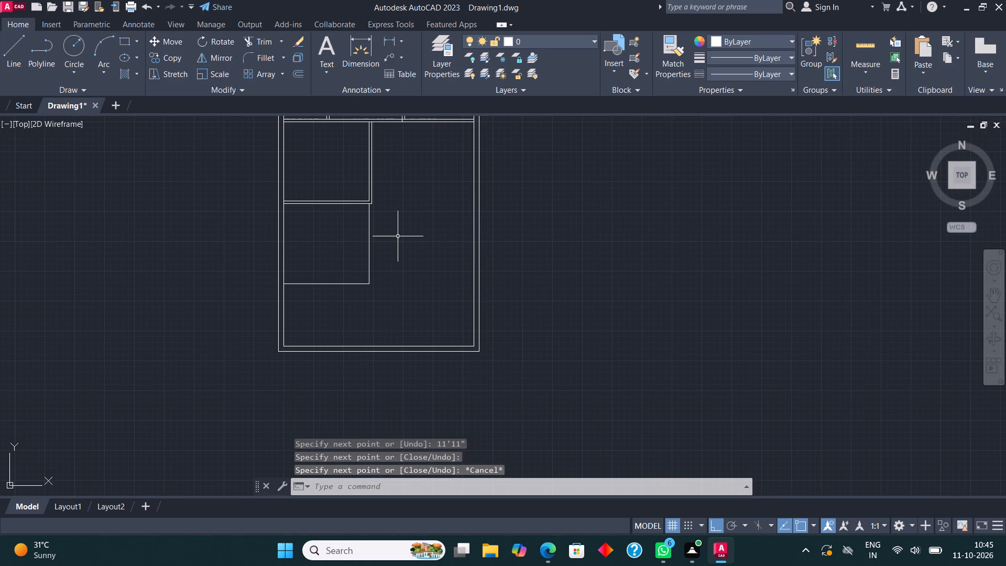
middle_drag(376, 204, 367, 280)
scroll(361, 321, up, 1)
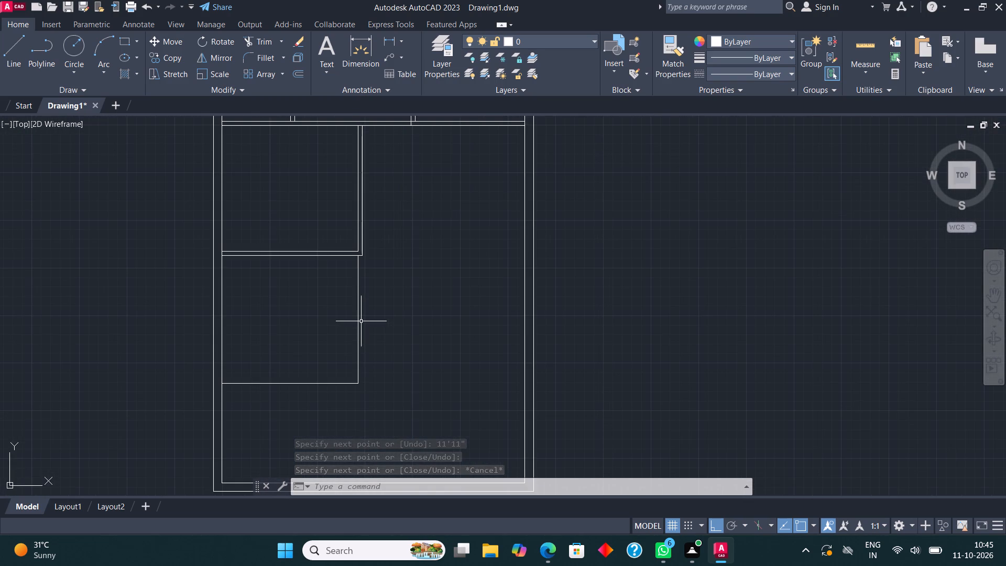
scroll(361, 321, up, 1)
drag(379, 458, 374, 453)
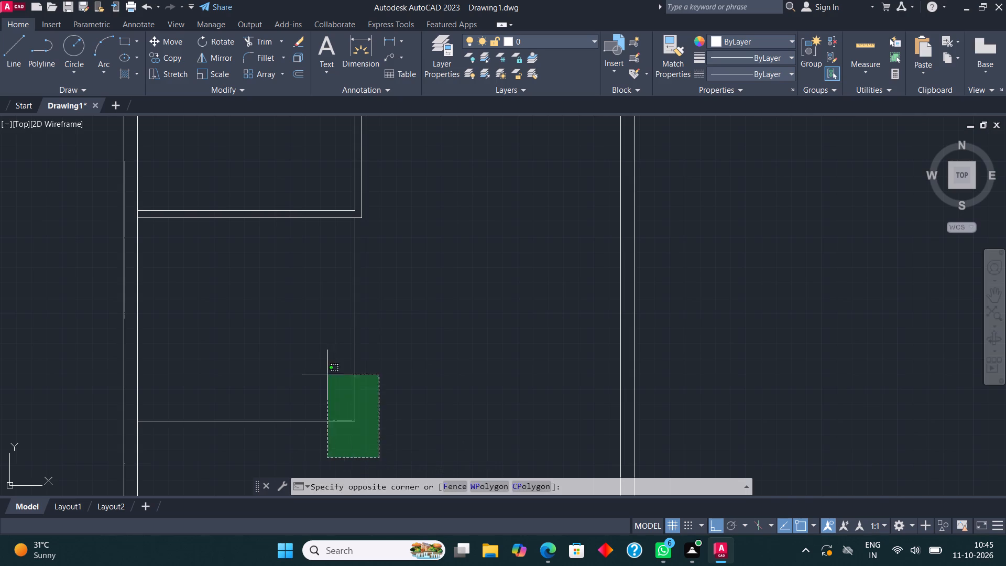
click(327, 375)
click(297, 72)
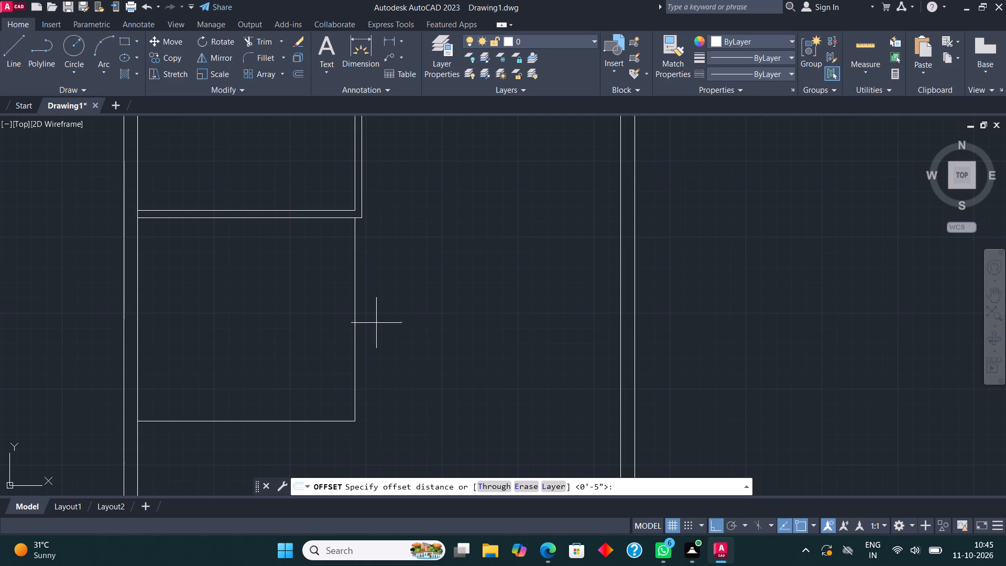
click(358, 309)
text(4.5")
key(Return)
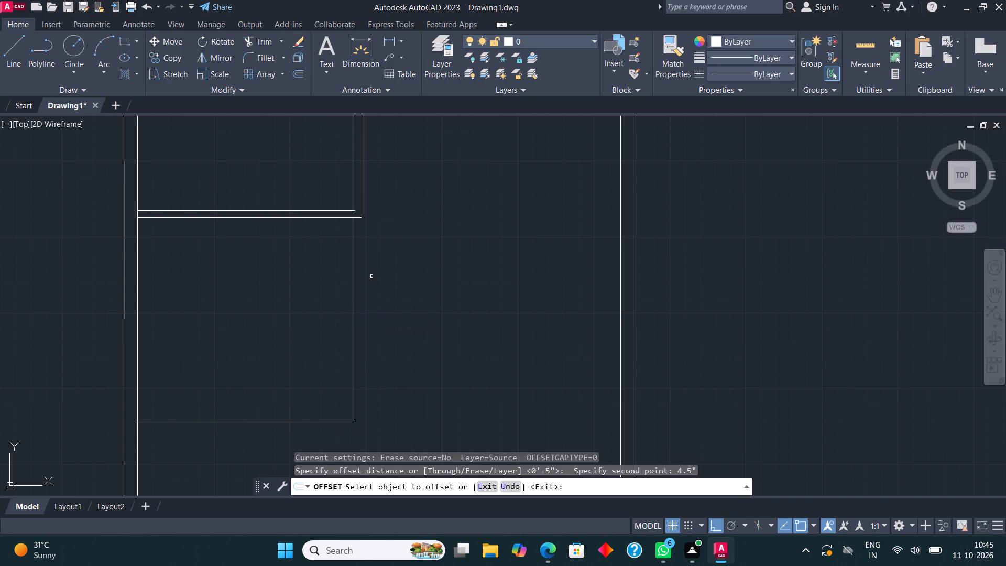
click(354, 259)
click(372, 271)
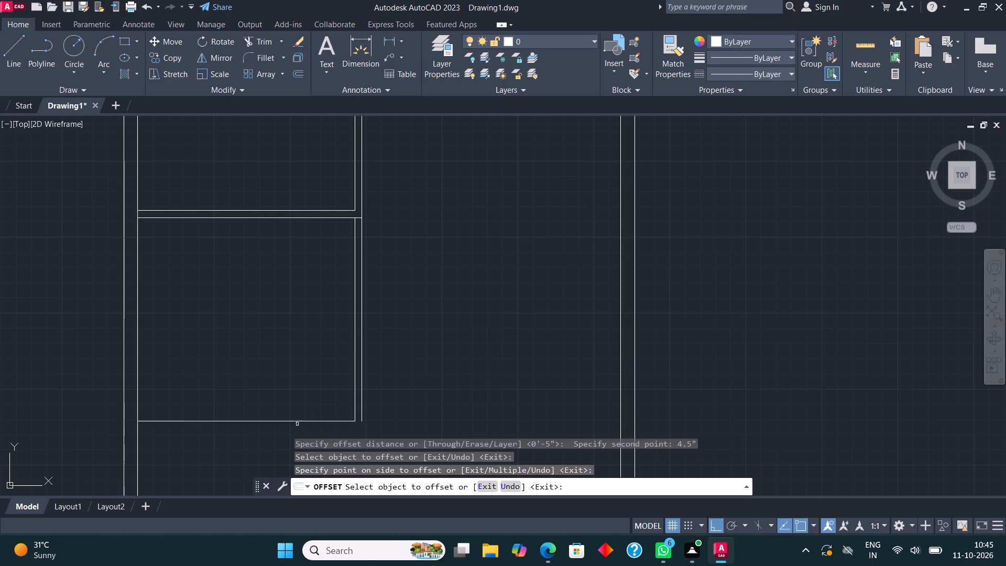
click(295, 421)
click(266, 443)
Fillet the two offset lines into a closed outer corner at the room's lower right.
click(264, 52)
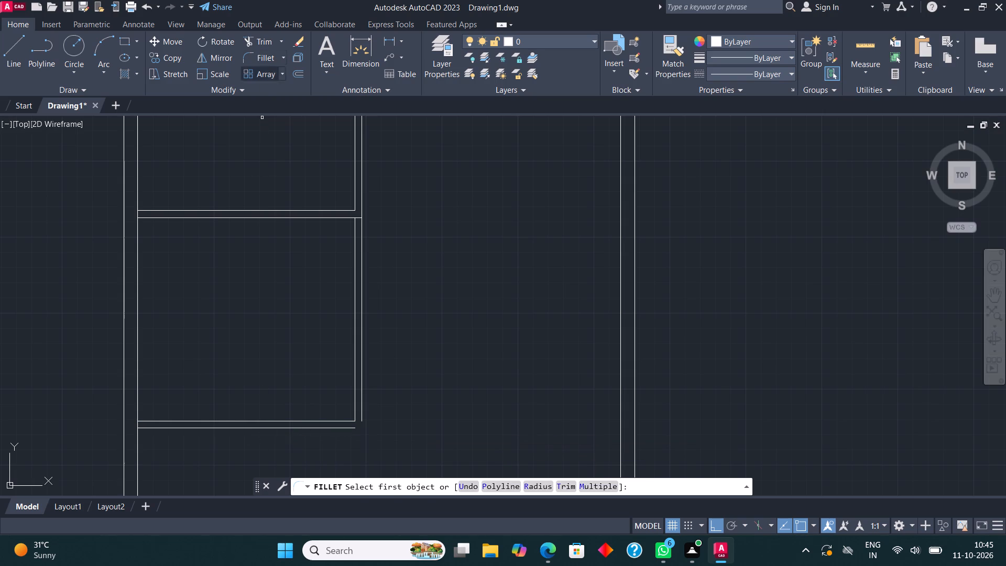
click(330, 429)
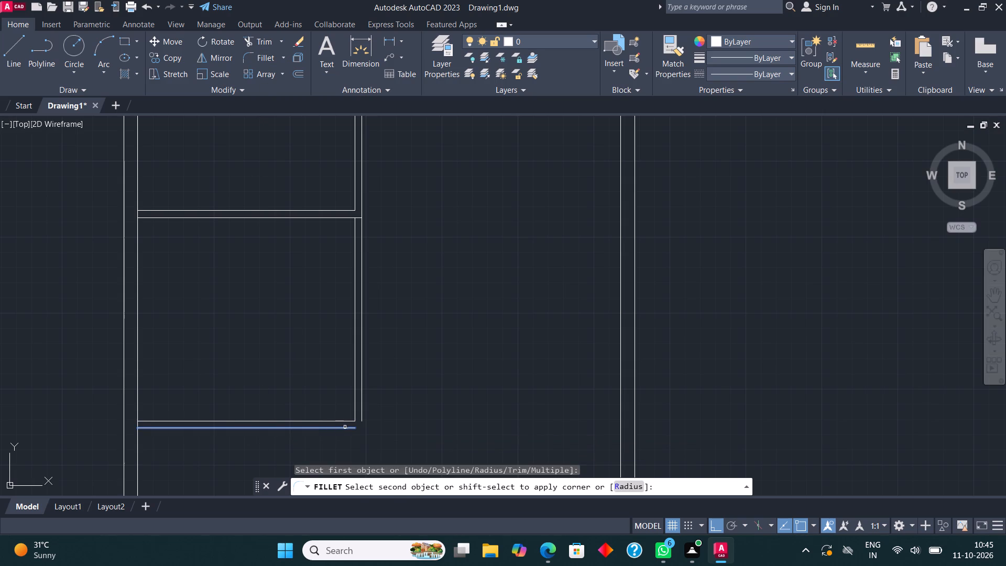
click(360, 409)
From that room's bottom partition at the left wall's inner face, draw lines 11'11" right, 8' down and on to the bottom wall's inner line.
middle_drag(360, 264, 356, 235)
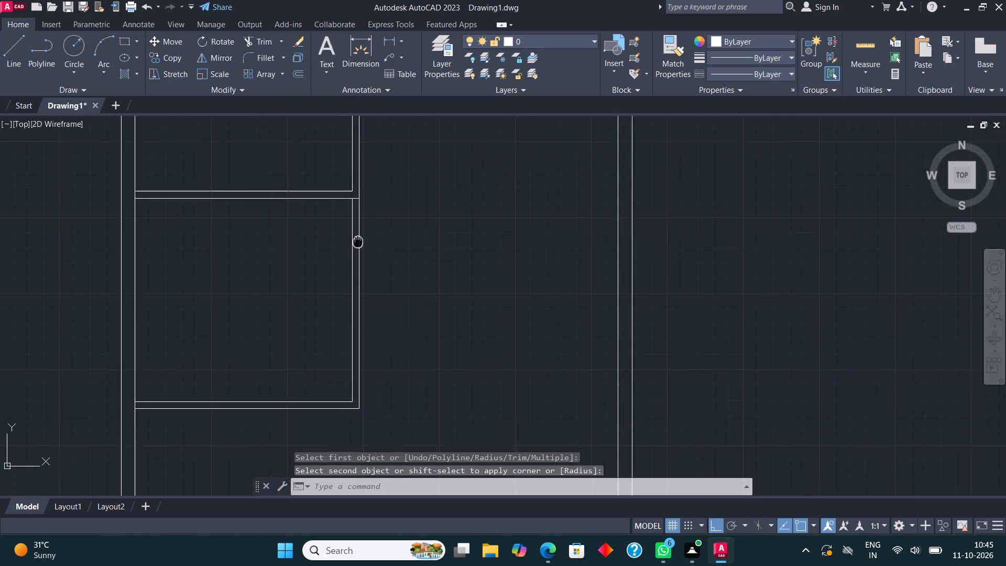
middle_drag(356, 235, 353, 232)
middle_drag(246, 384, 247, 347)
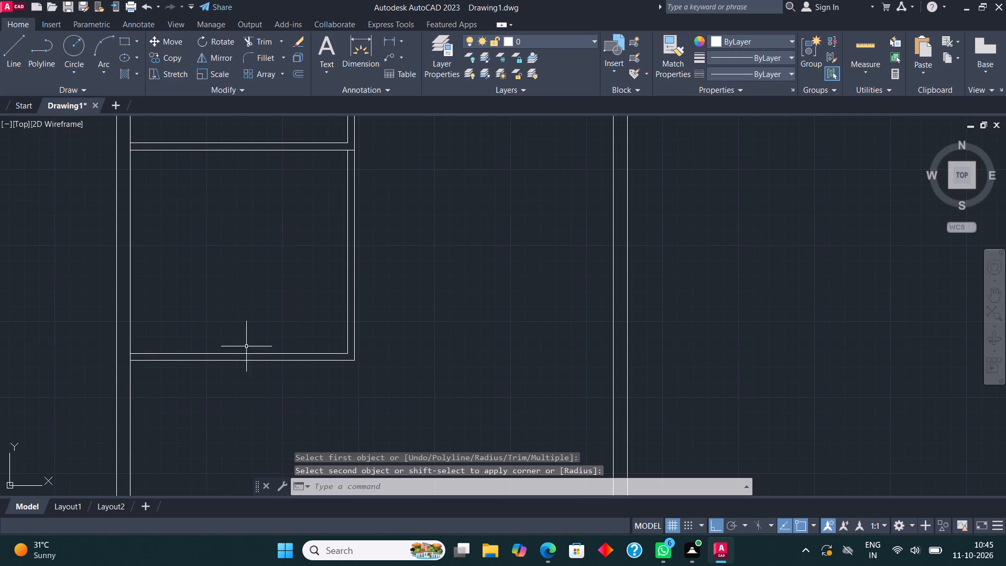
click(13, 45)
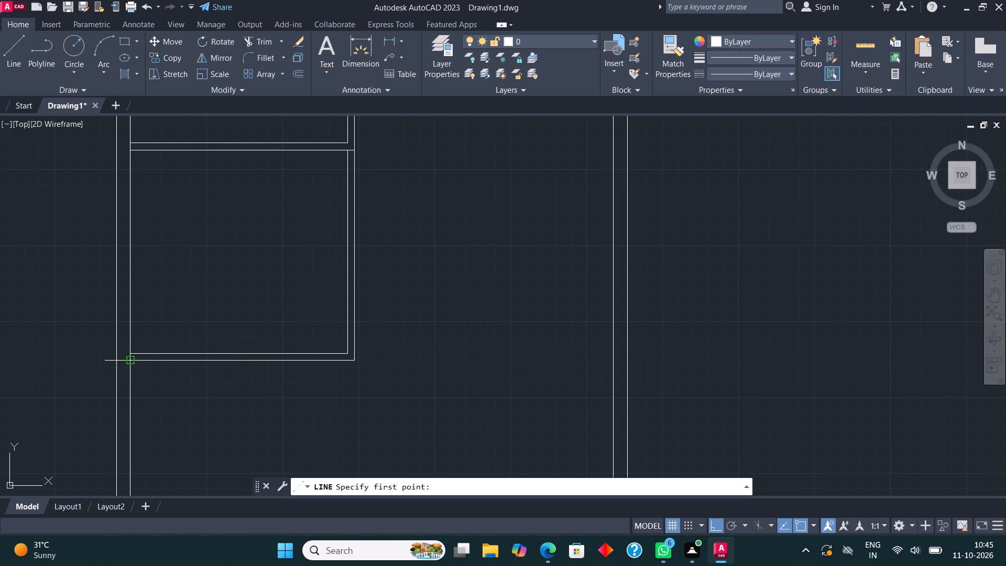
click(131, 362)
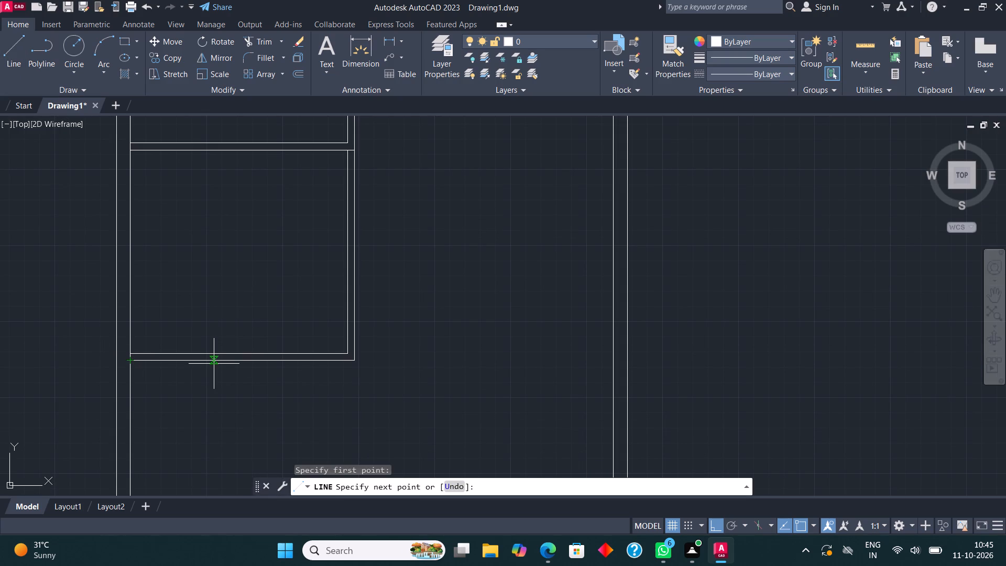
text(11'11")
key(Return)
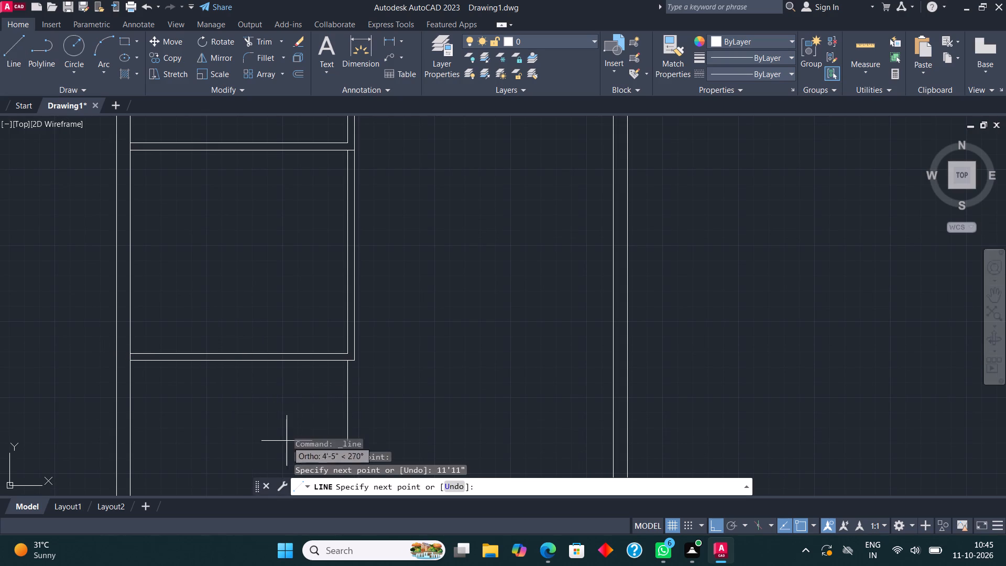
text(8')
key(Return)
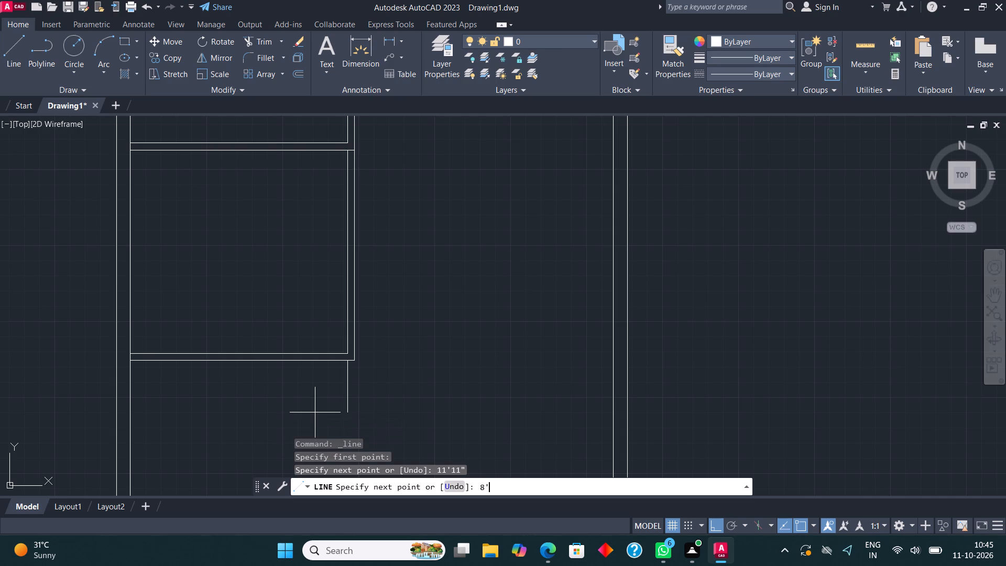
scroll(334, 327, down, 3)
scroll(331, 372, up, 3)
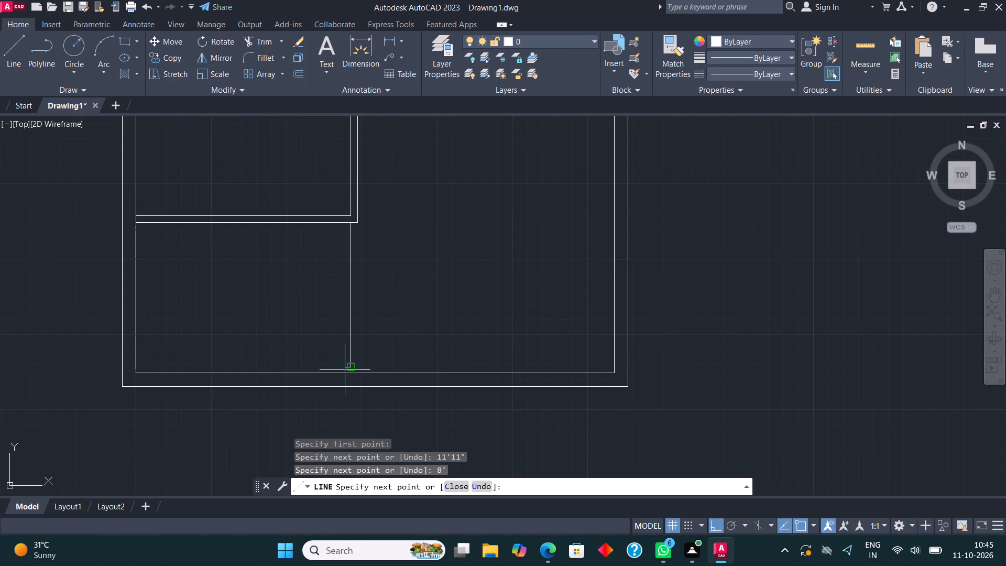
scroll(353, 360, up, 3)
click(333, 418)
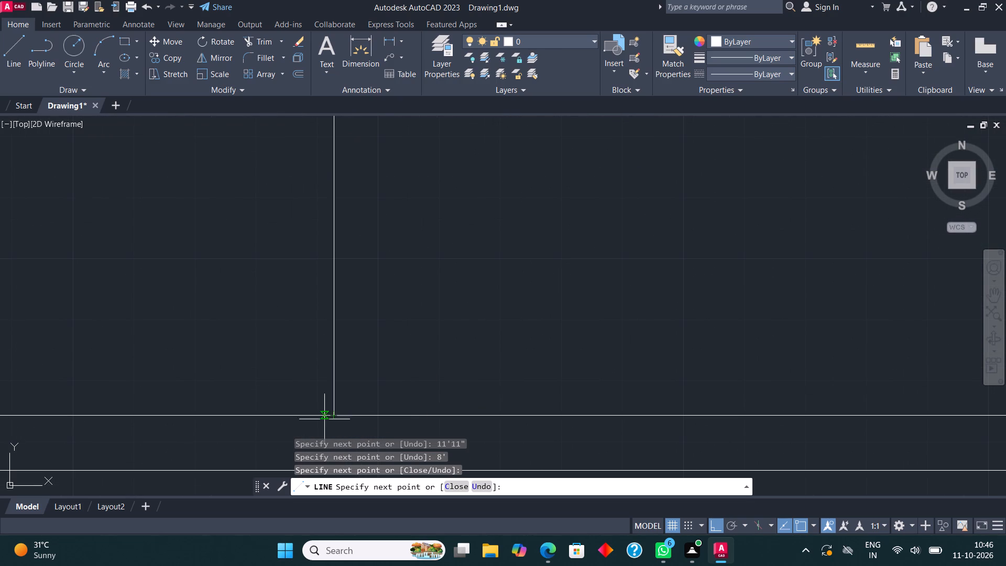
key(Escape)
Stretch the lower end of the 8' vertical line to the bottom wall's inner line.
scroll(324, 402, down, 3)
middle_drag(334, 401, 342, 399)
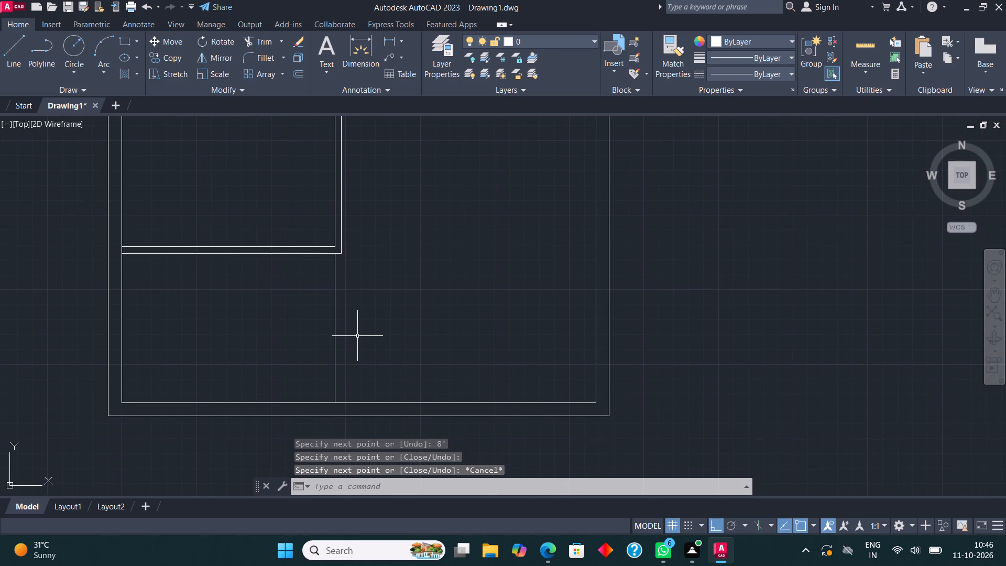
scroll(358, 335, up, 2)
scroll(358, 334, down, 3)
scroll(343, 326, up, 1)
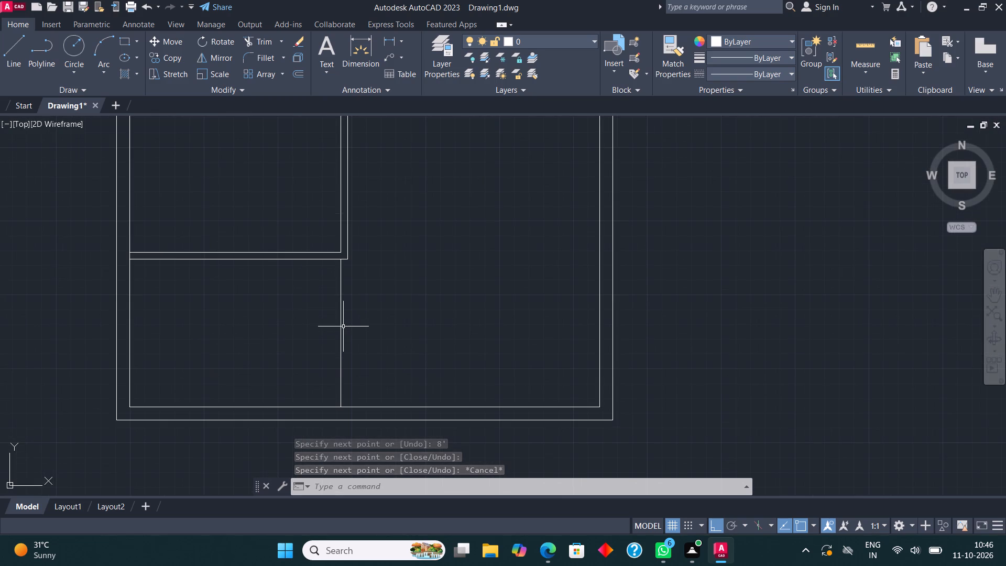
click(343, 276)
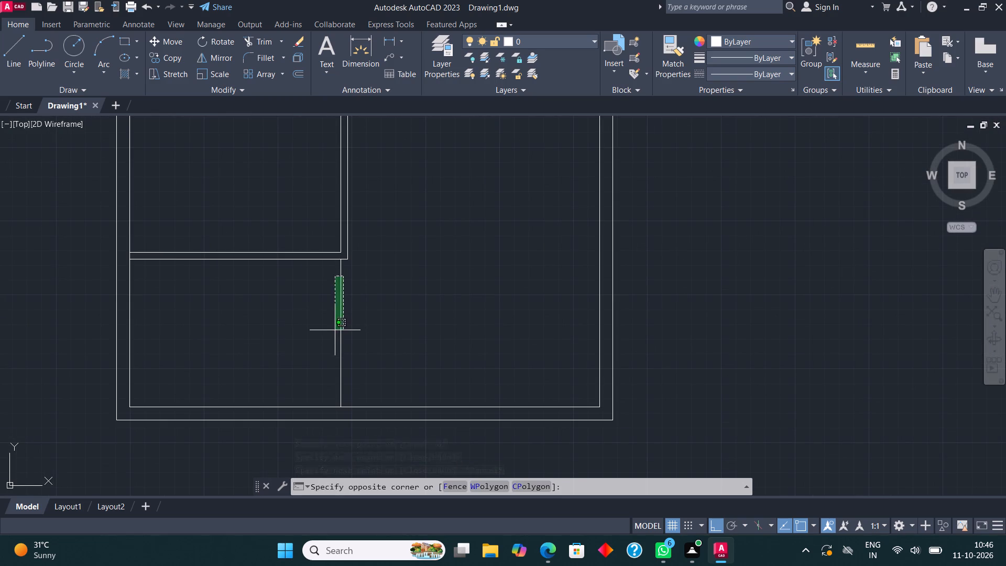
click(335, 330)
scroll(347, 422, up, 4)
click(285, 285)
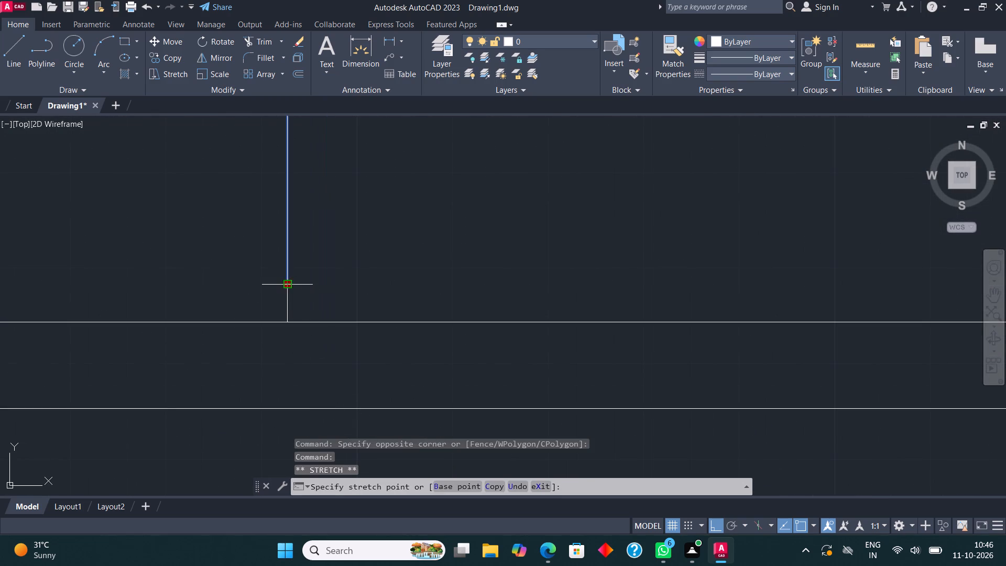
click(282, 319)
scroll(282, 319, down, 3)
middle_drag(300, 327, 400, 398)
key(Escape)
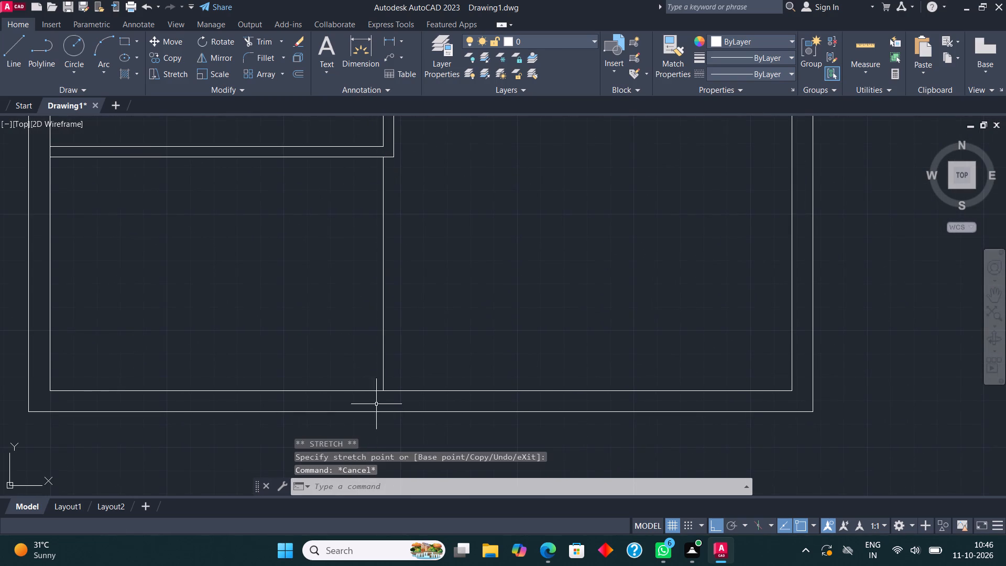
Copy the bottom room's vertical line 4.5" to the right to form its partition wall.
click(380, 321)
click(370, 306)
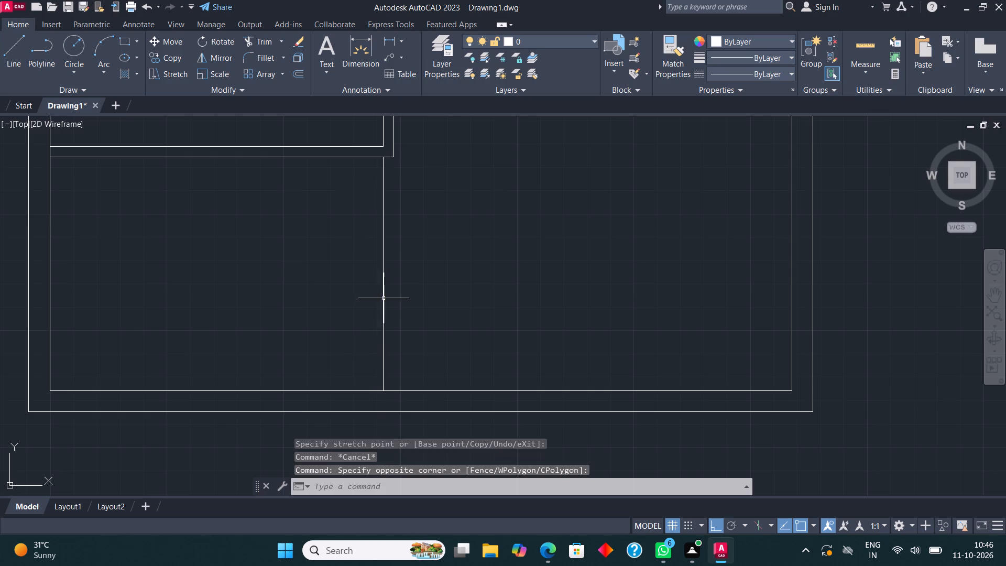
click(384, 298)
click(170, 58)
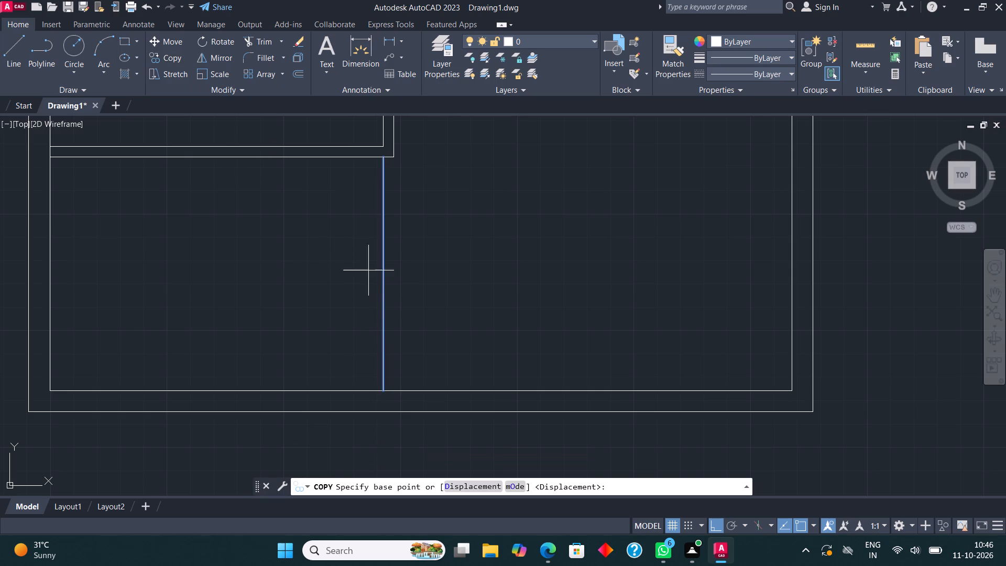
click(383, 278)
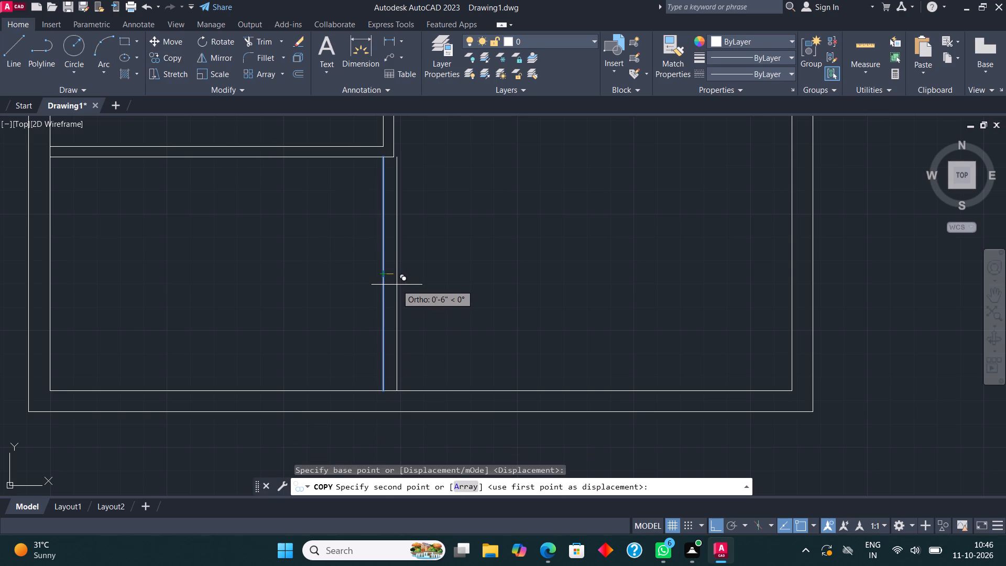
text(4.5")
key(Return)
key(Escape)
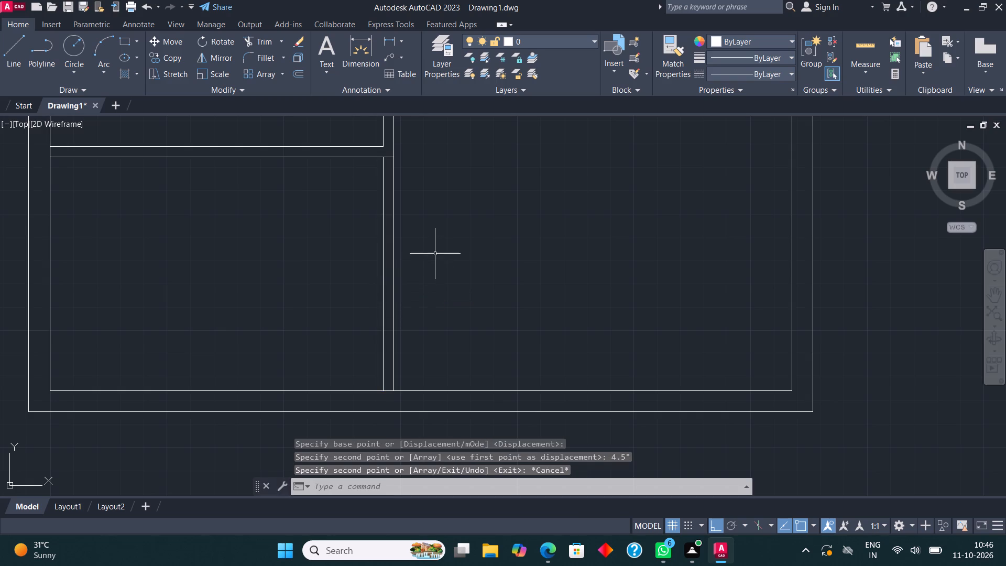
Measure the clear width between the middle-left room's partition and the right wall's inner face along the horizontal partition's underside.
middle_drag(424, 254, 359, 343)
scroll(302, 232, down, 3)
middle_drag(319, 266, 336, 458)
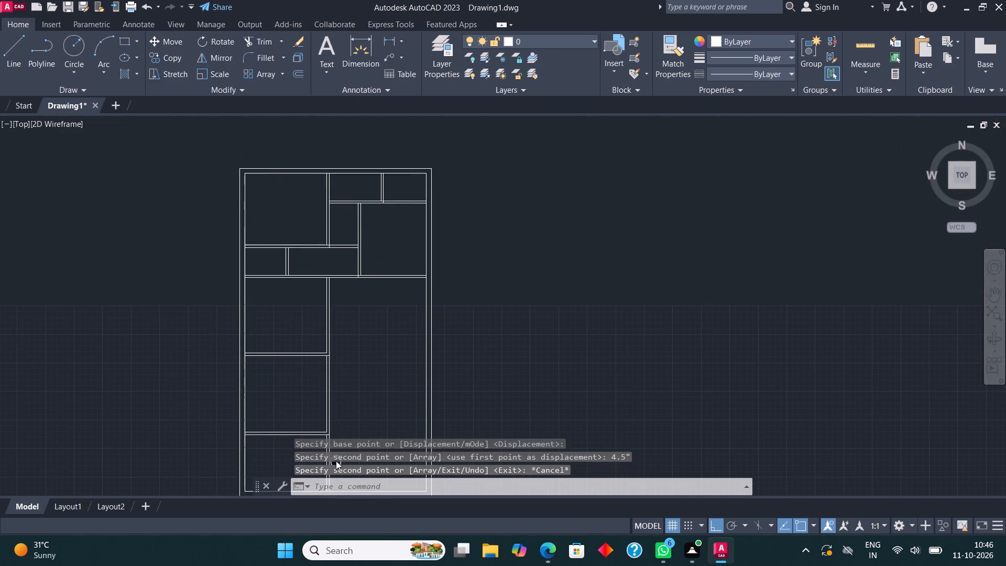
middle_drag(417, 313, 364, 282)
scroll(364, 282, up, 1)
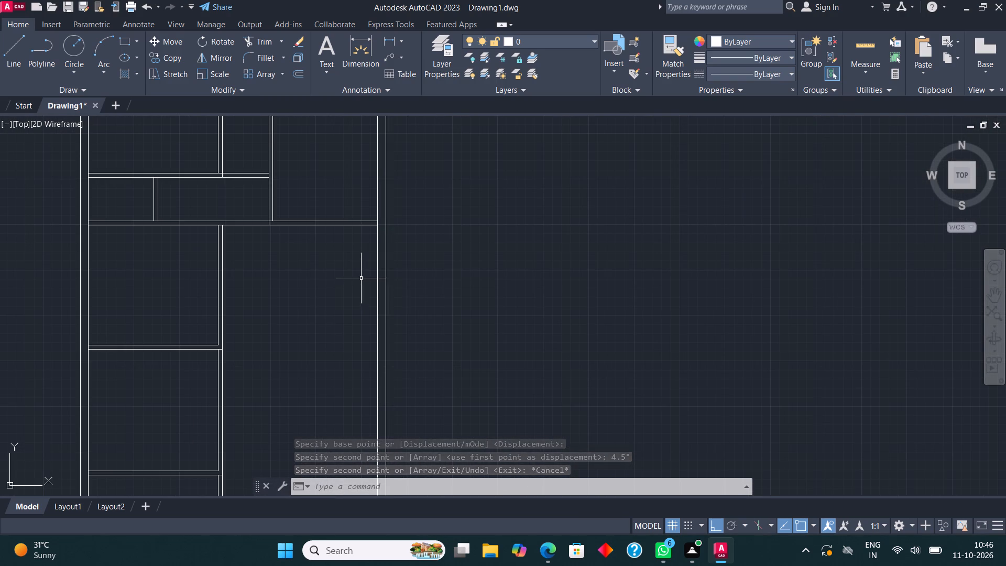
scroll(269, 246, up, 1)
middle_drag(286, 255, 375, 357)
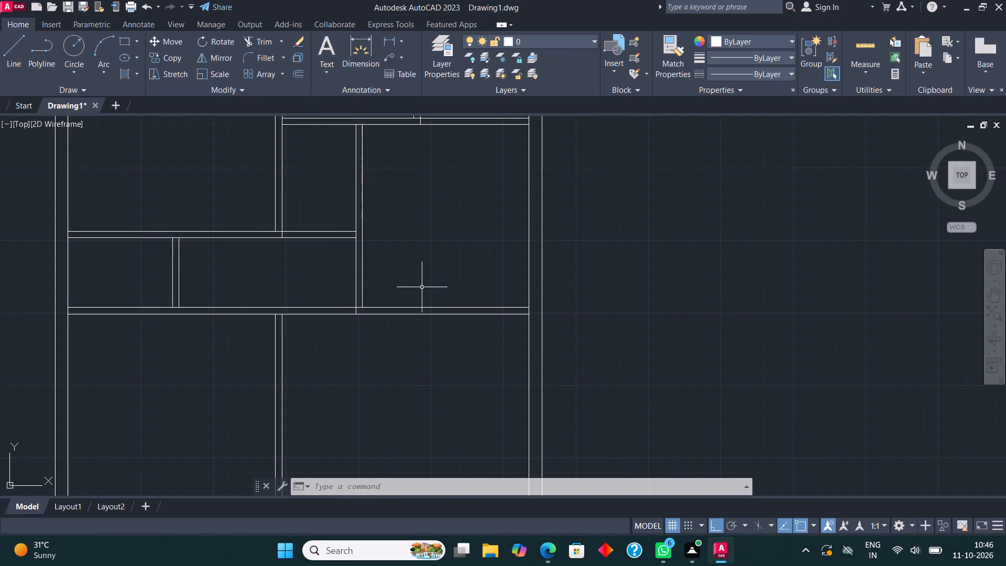
scroll(430, 299, up, 2)
middle_drag(400, 251, 386, 190)
click(356, 54)
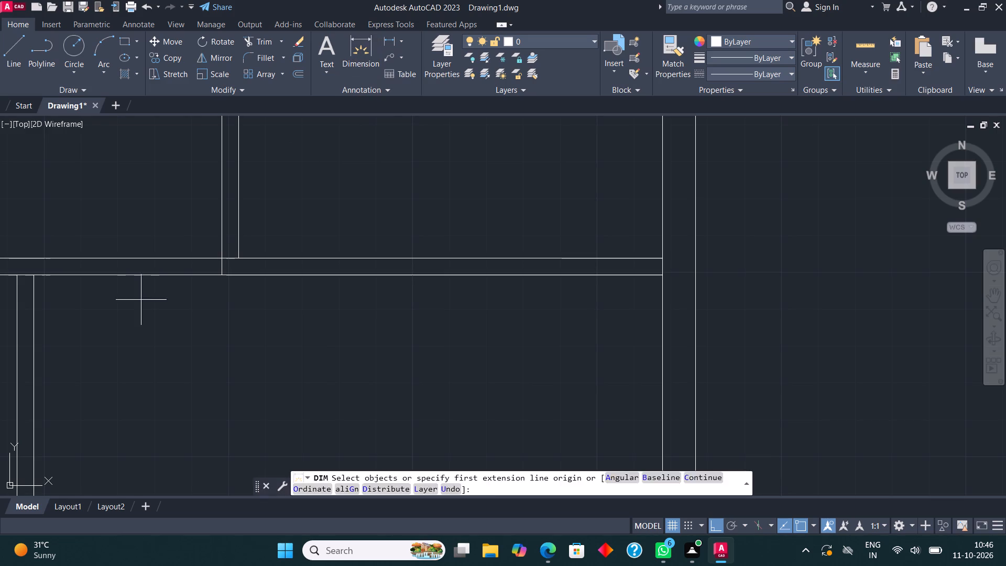
click(30, 277)
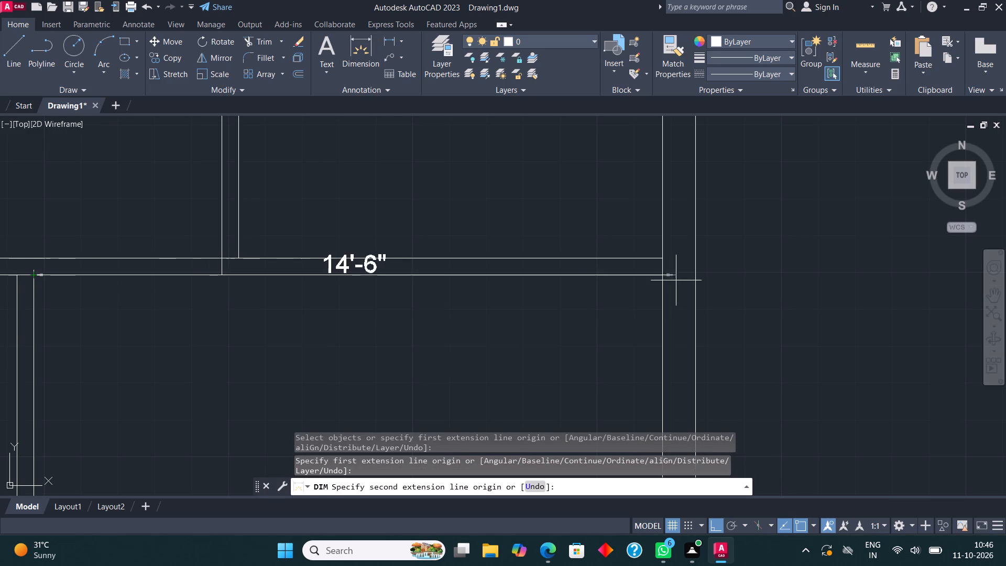
key(Escape)
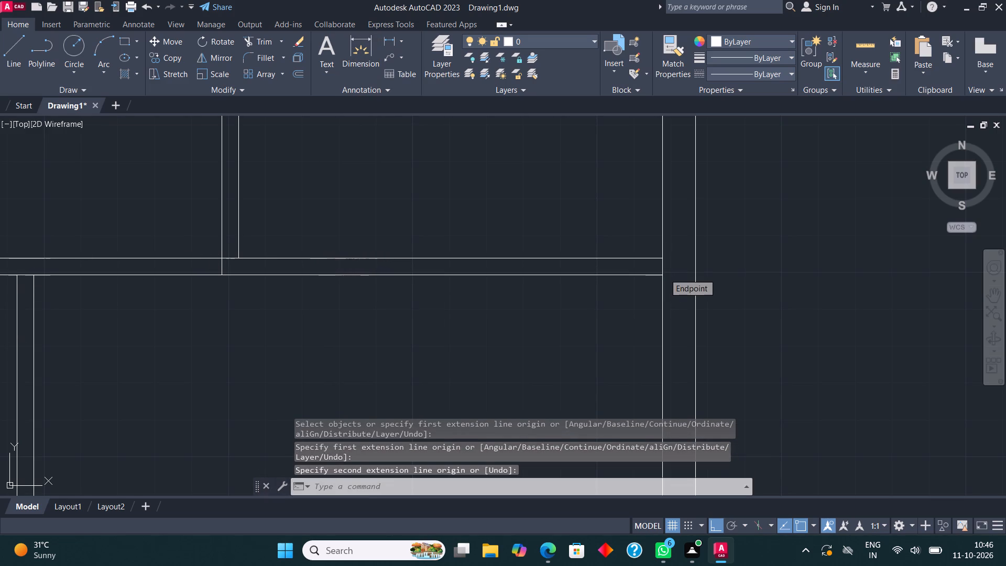
From the horizontal partition's underside at the right wall's inner face, draw a line 16'5" down, then across to the left rooms' vertical partition.
scroll(512, 307, down, 1)
middle_drag(509, 298, 496, 203)
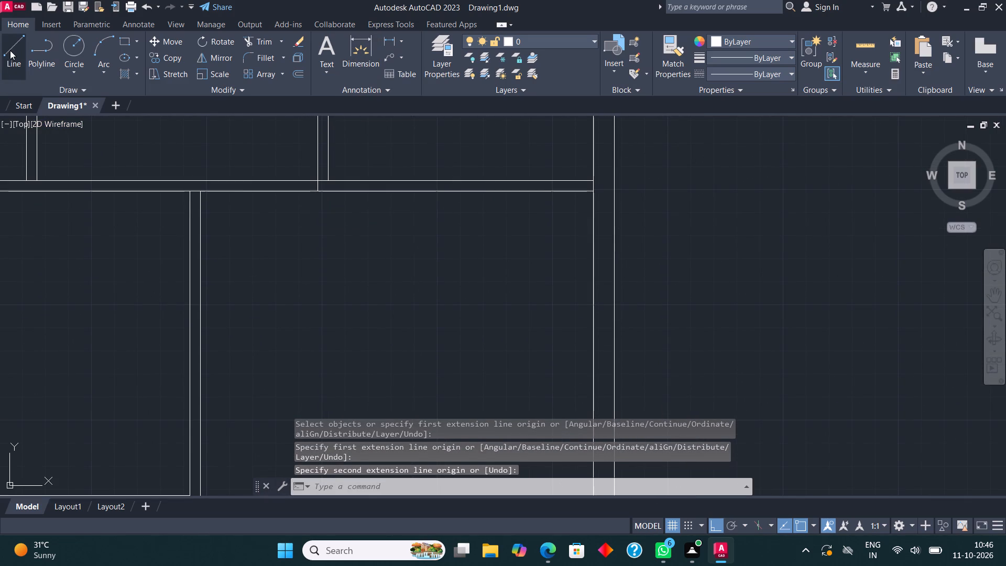
click(11, 50)
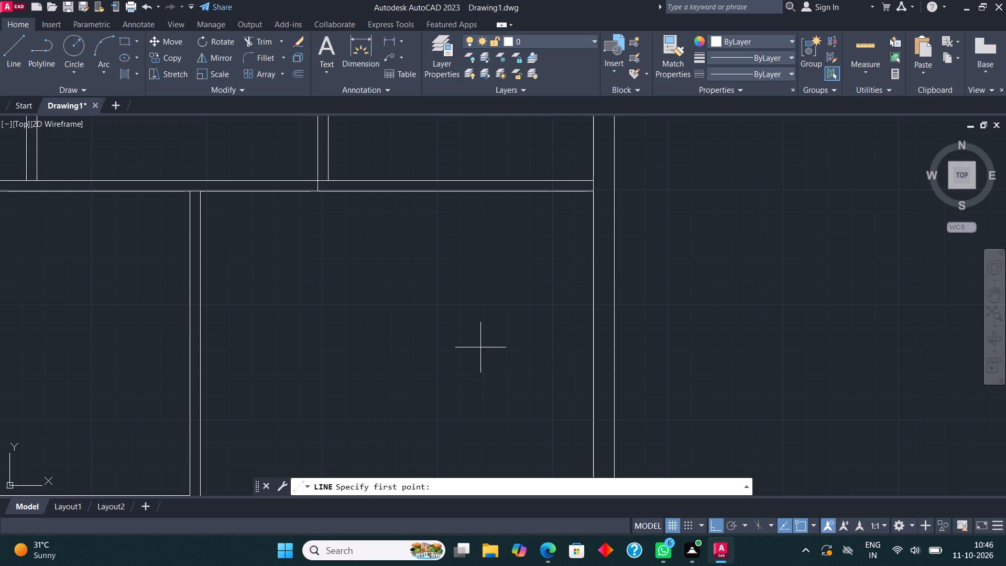
click(593, 192)
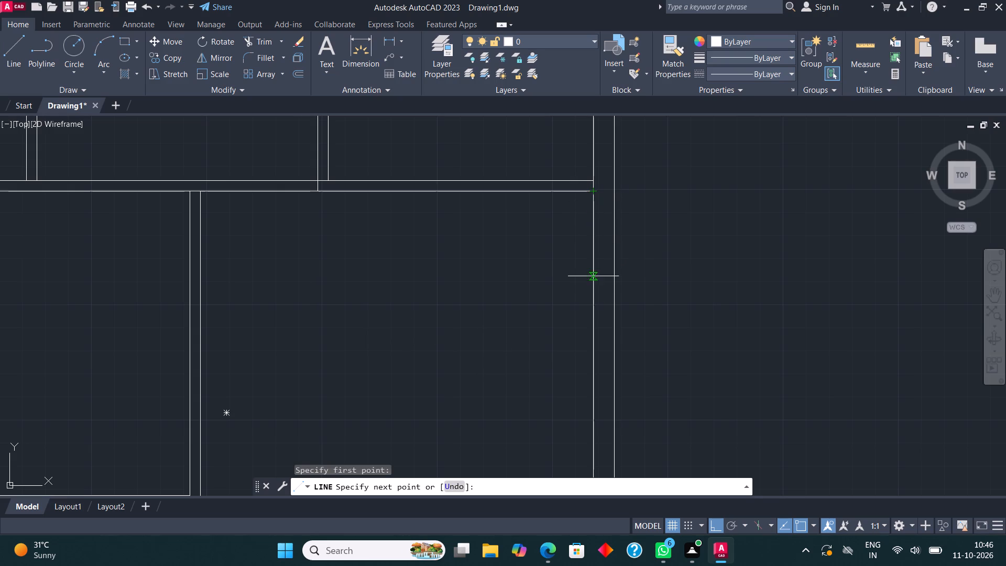
text(16'5")
key(Return)
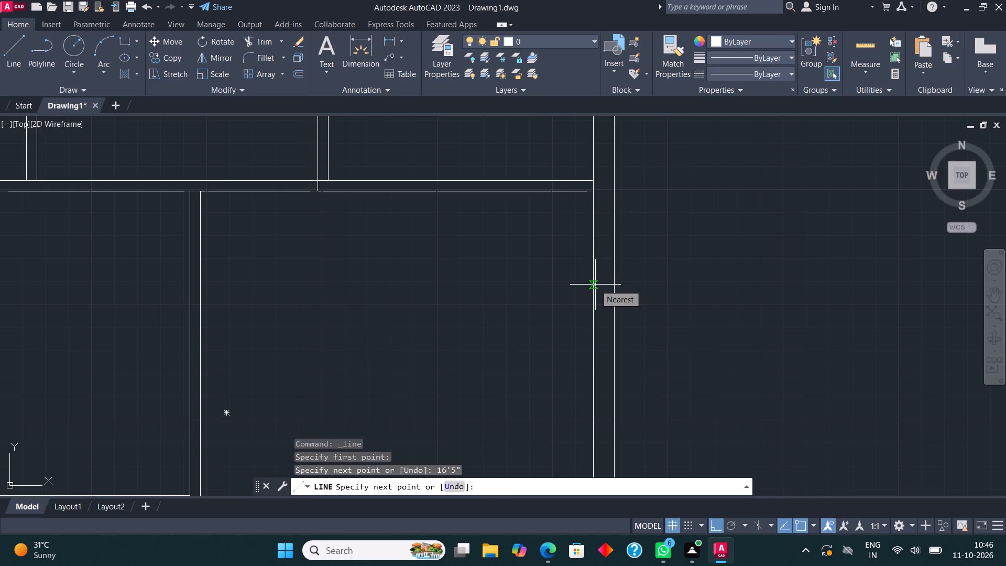
scroll(595, 285, down, 3)
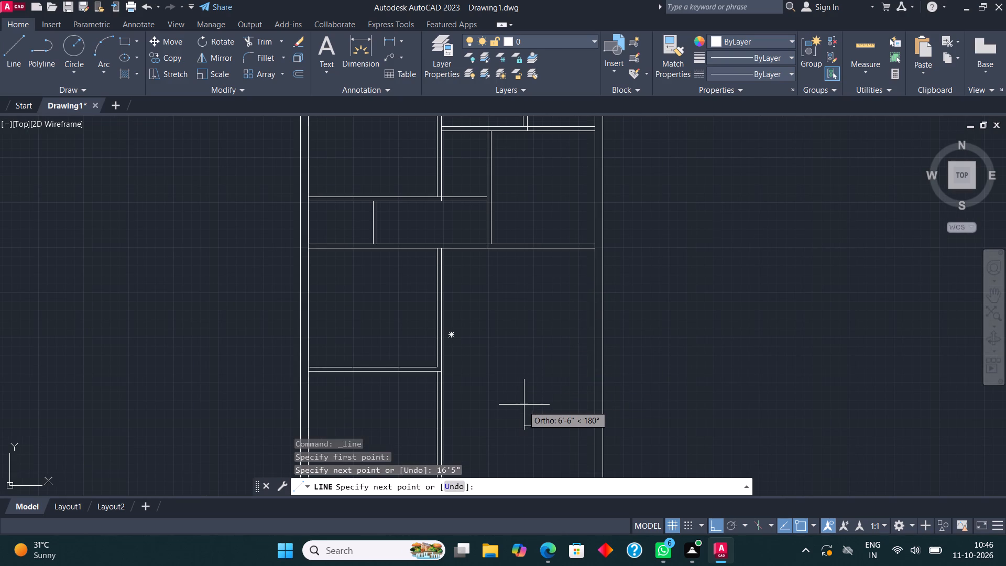
click(440, 426)
middle_drag(490, 396, 409, 277)
key(Escape)
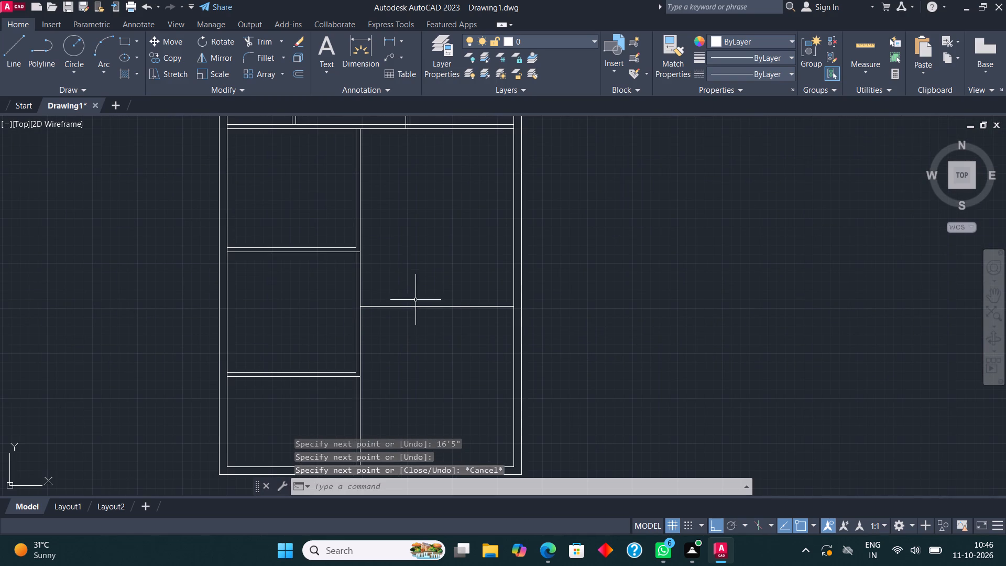
Copy the new horizontal line 4.5" downward to form the partition wall of the lower-right room.
scroll(415, 300, up, 1)
click(420, 309)
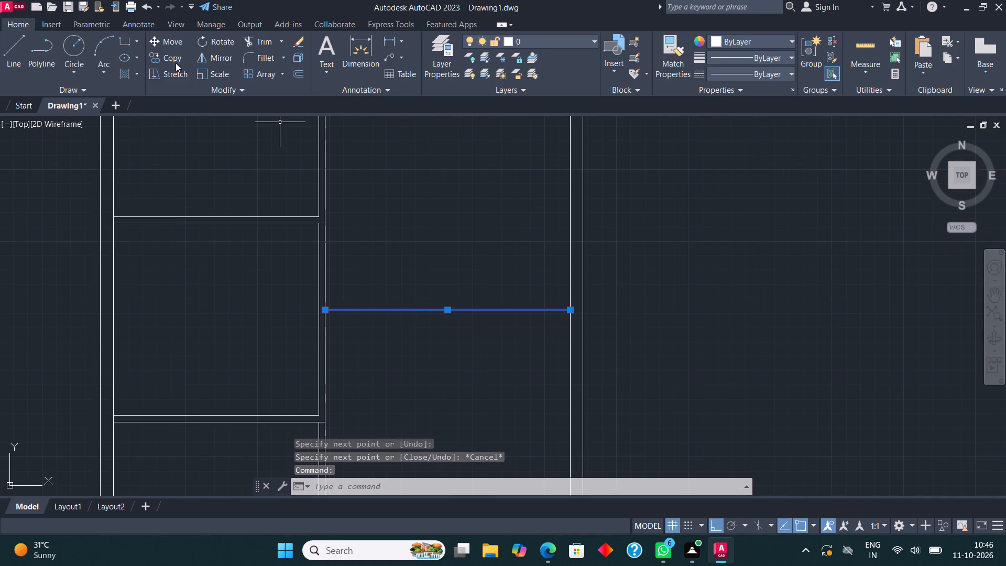
click(175, 59)
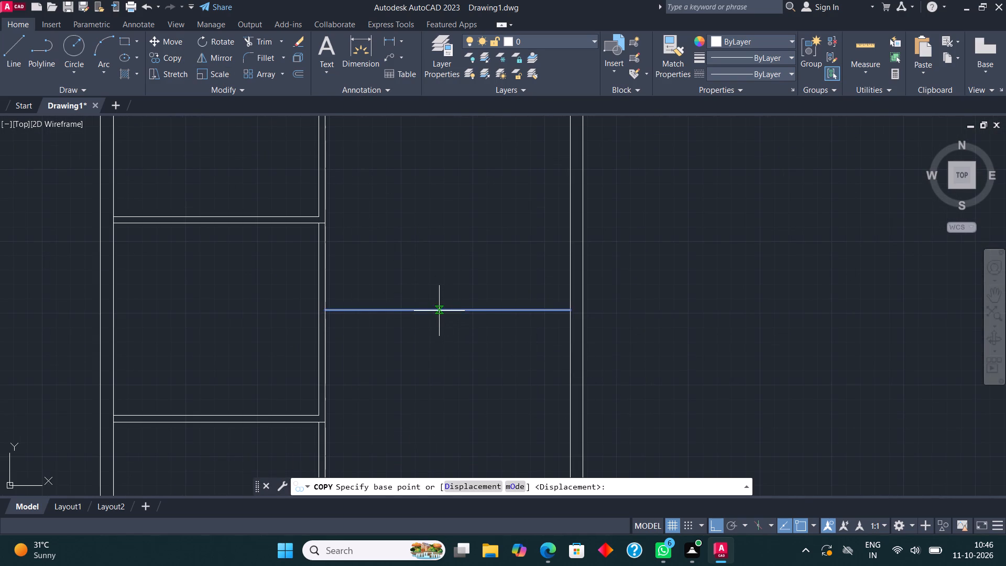
click(439, 311)
text(4.5")
key(Return)
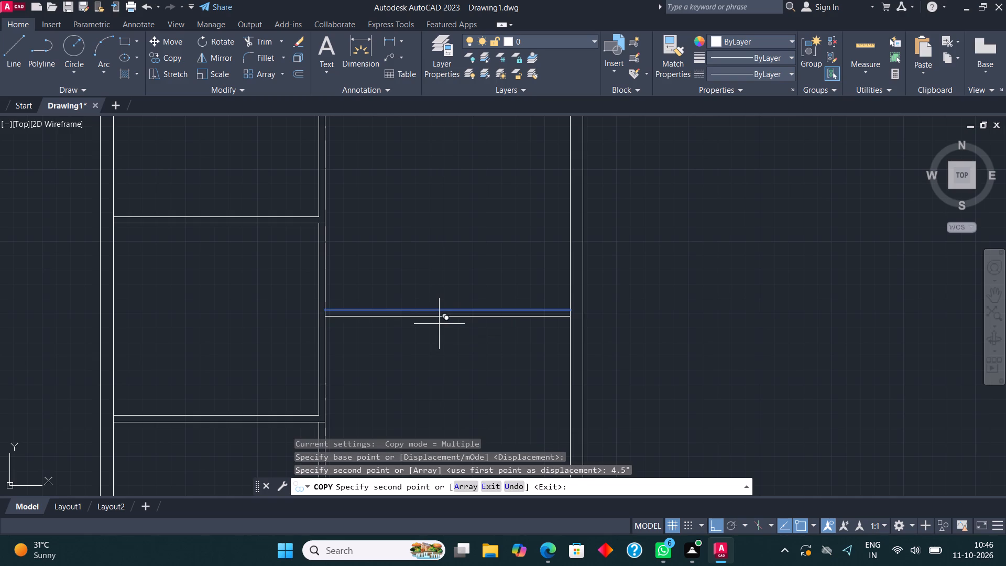
key(Escape)
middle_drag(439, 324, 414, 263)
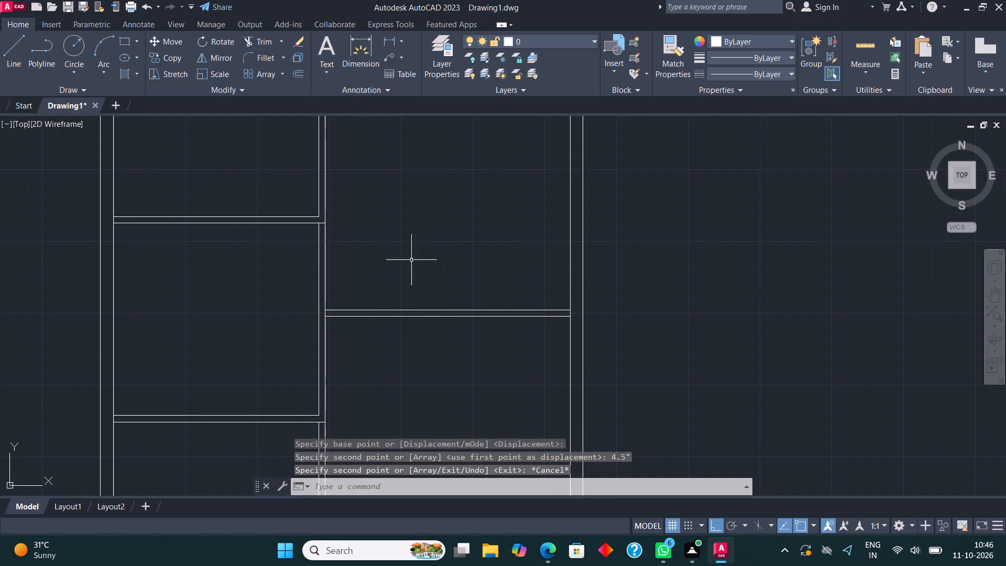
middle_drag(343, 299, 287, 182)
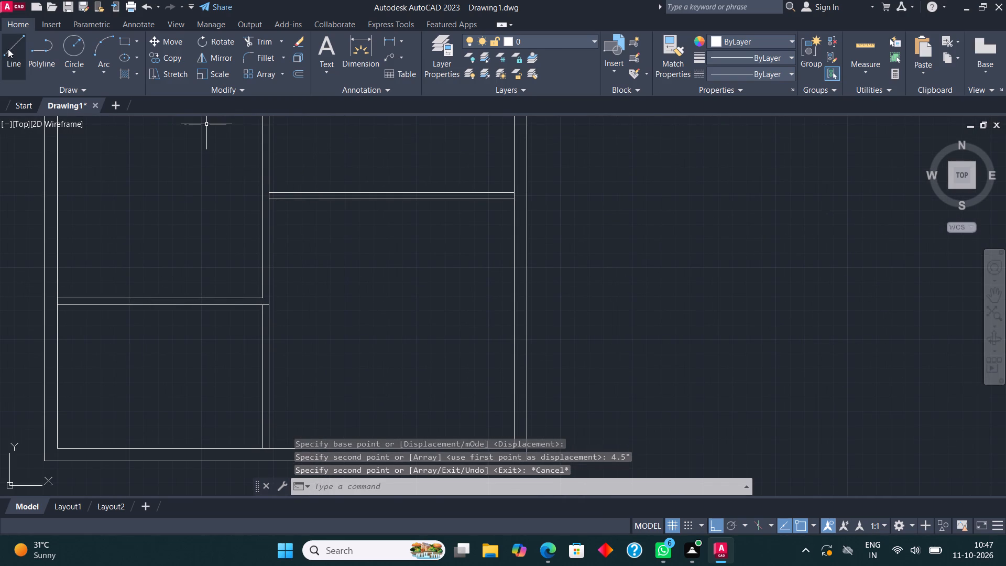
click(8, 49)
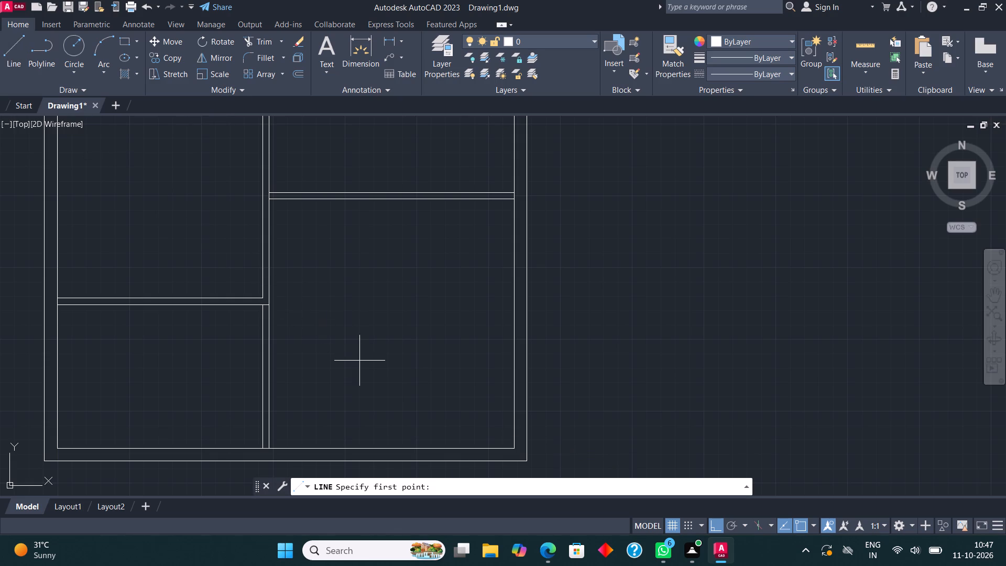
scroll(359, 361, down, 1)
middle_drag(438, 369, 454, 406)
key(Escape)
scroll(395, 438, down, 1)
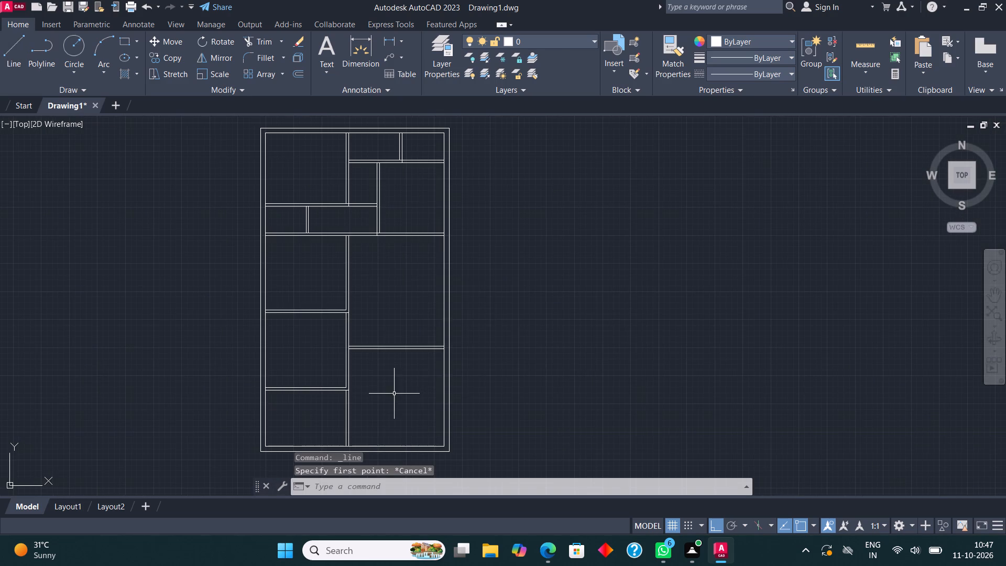
Open the tool palettes and insert the Door - Imperial block in the empty space to the right of the plan.
middle_drag(447, 295, 307, 403)
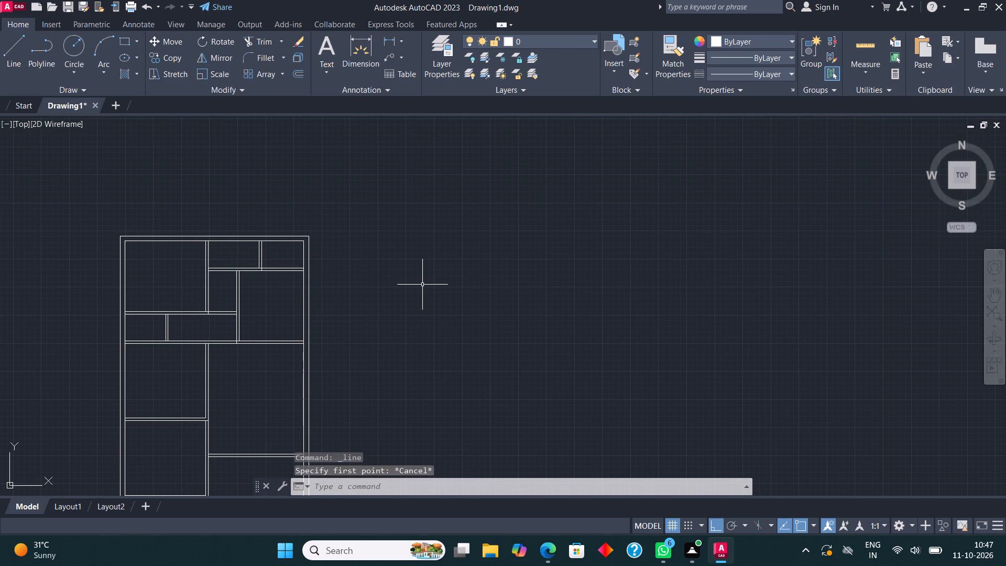
text(tool)
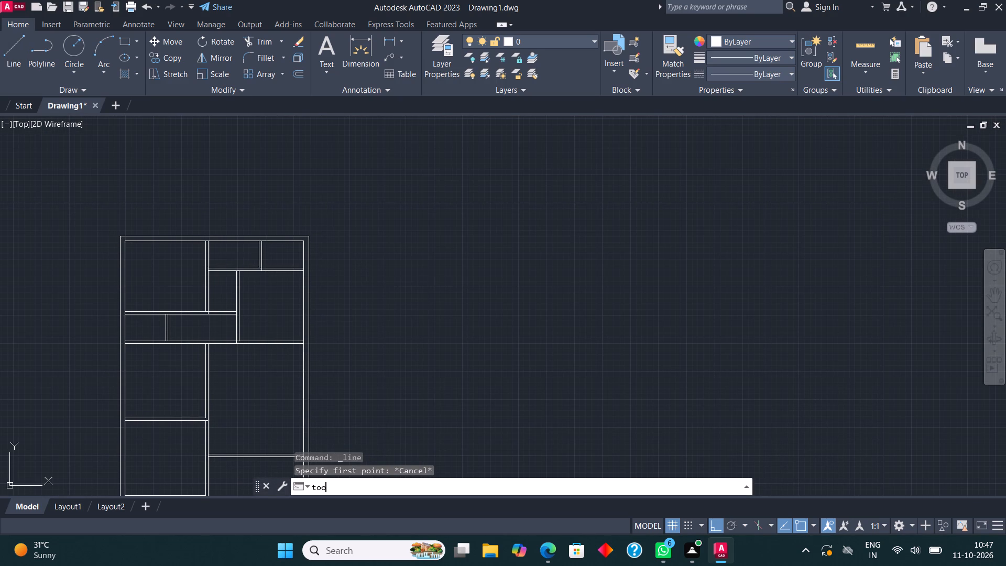
click(367, 365)
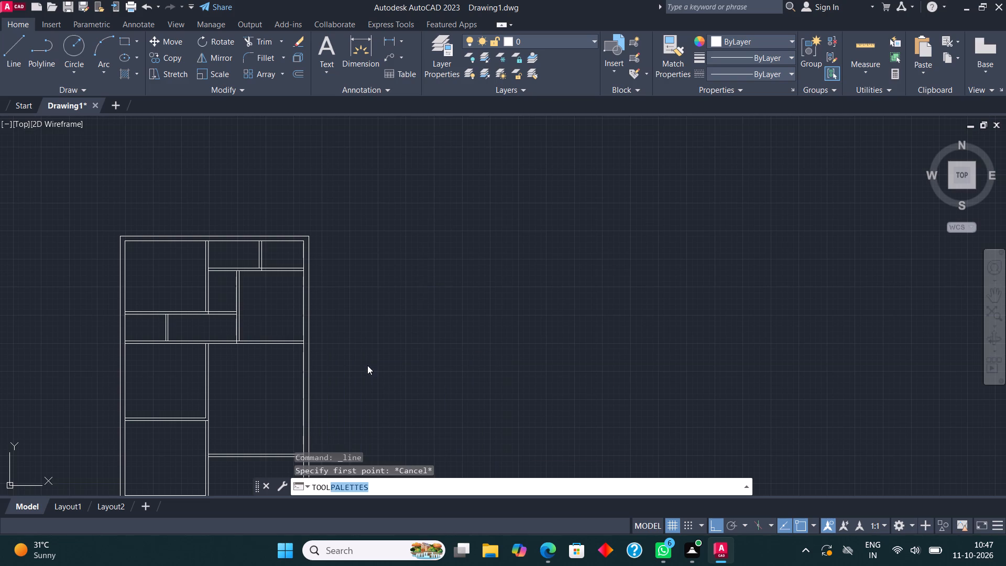
click(574, 113)
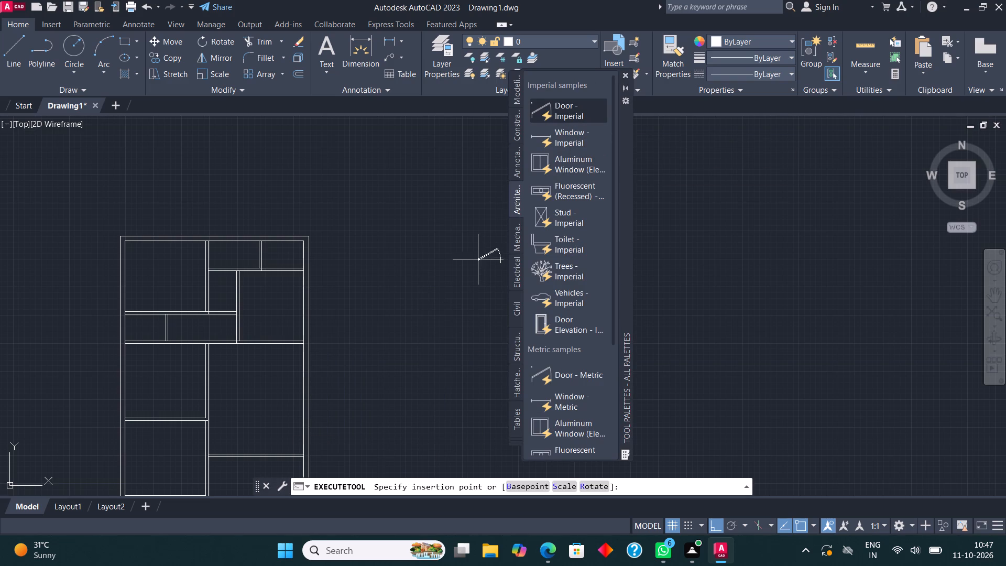
click(454, 269)
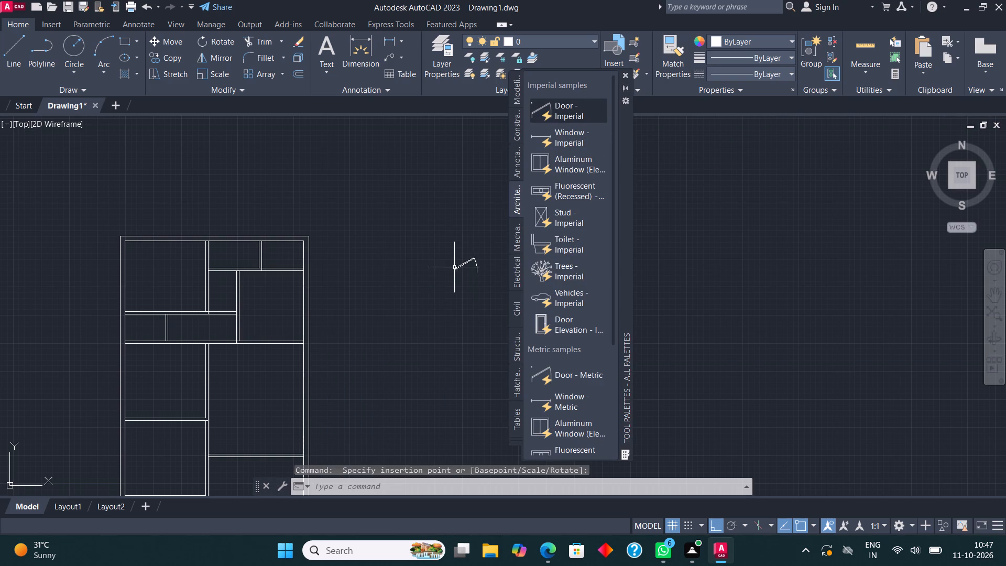
Insert the Toilet - Imperial block above the door block and the Trees - Imperial block to the toilet's upper left.
click(575, 133)
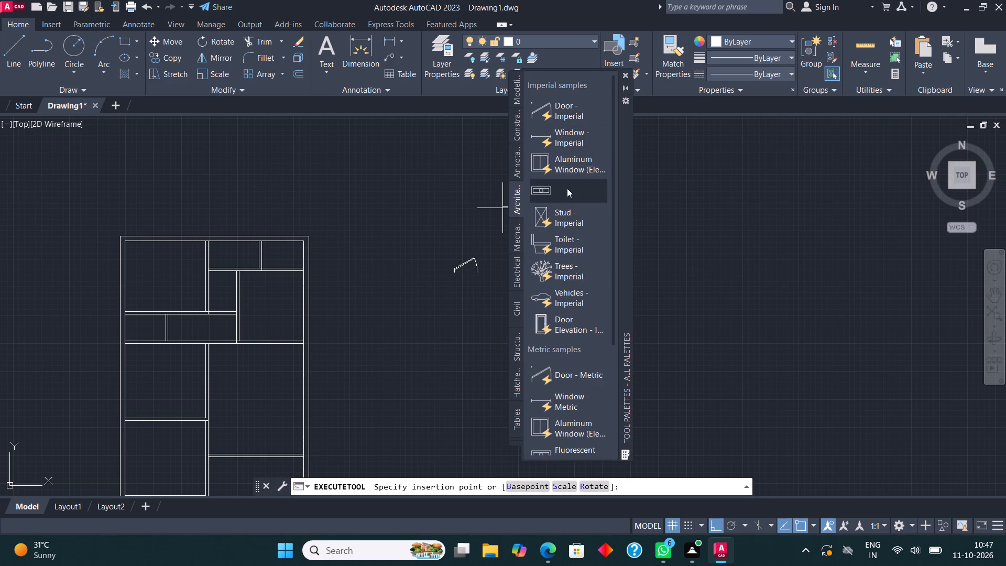
click(572, 242)
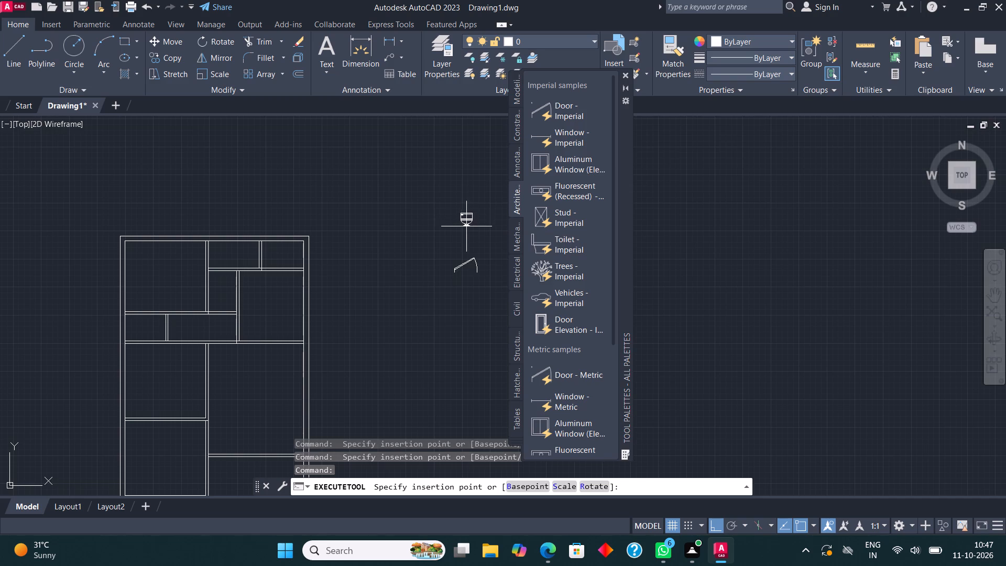
click(461, 213)
click(577, 269)
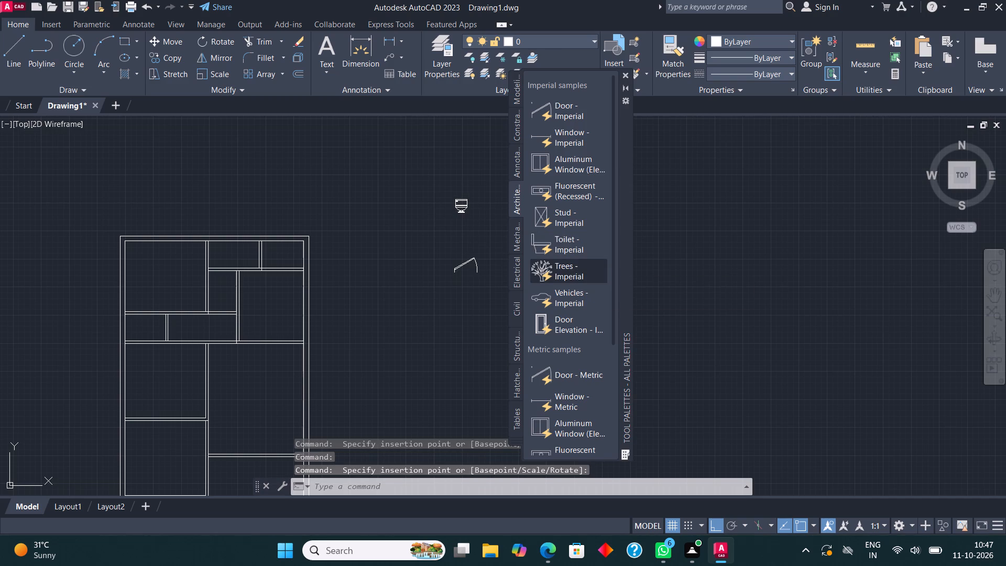
click(404, 177)
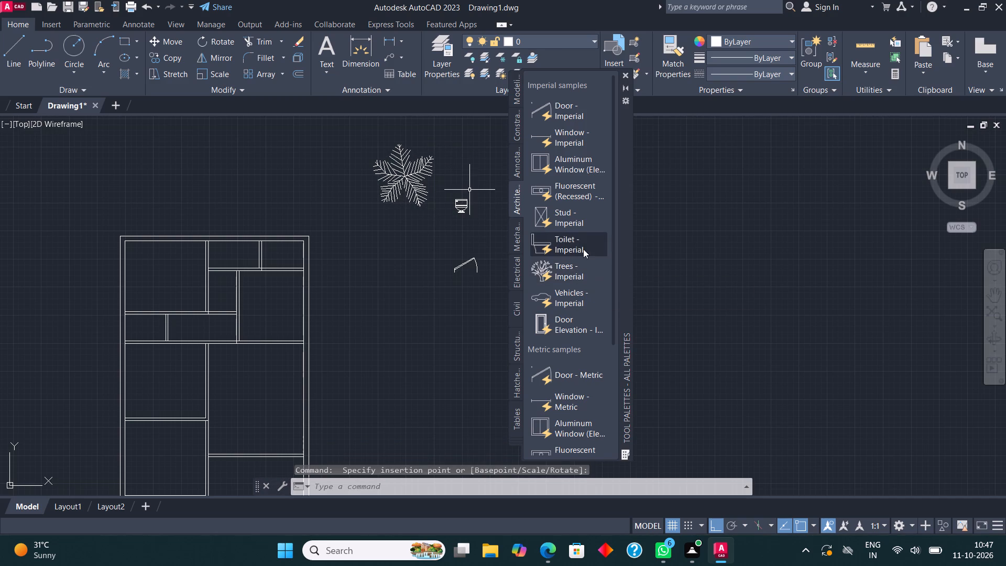
Insert the Vehicles - Imperial block below the door block and close the tool palettes.
click(569, 297)
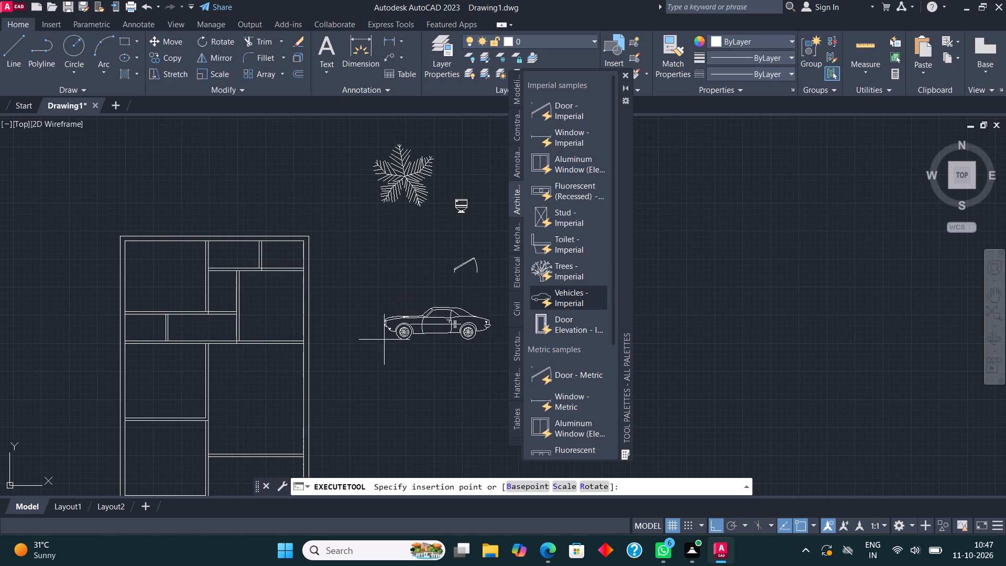
click(387, 340)
click(627, 74)
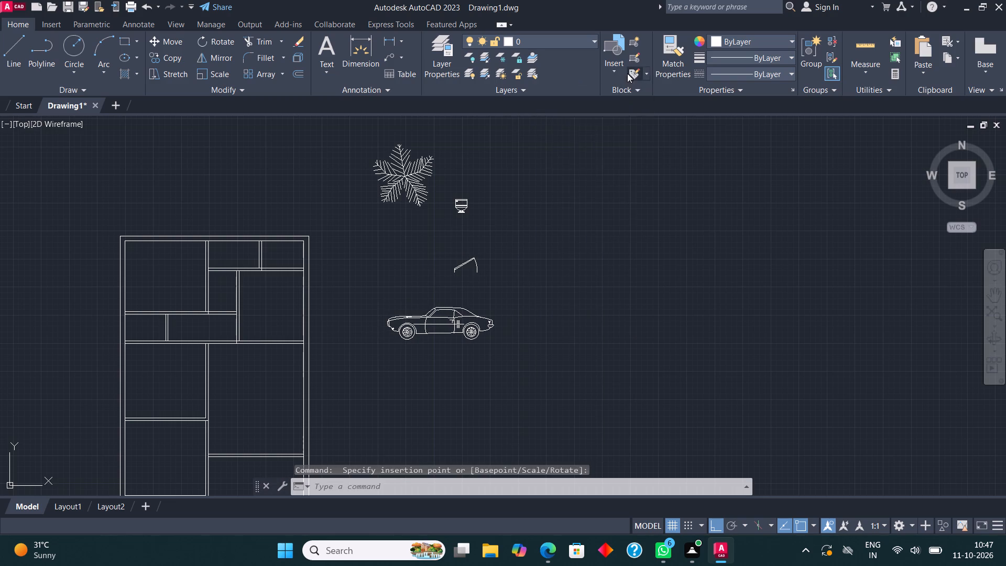
Set the inserted door block's opening angle to Open 90º.
scroll(469, 265, up, 3)
click(450, 244)
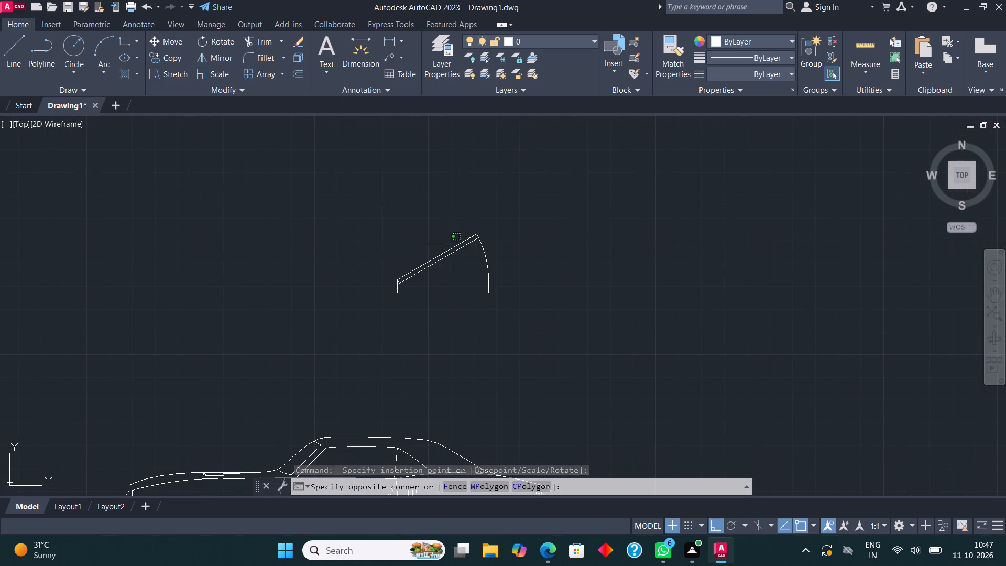
click(445, 265)
click(386, 250)
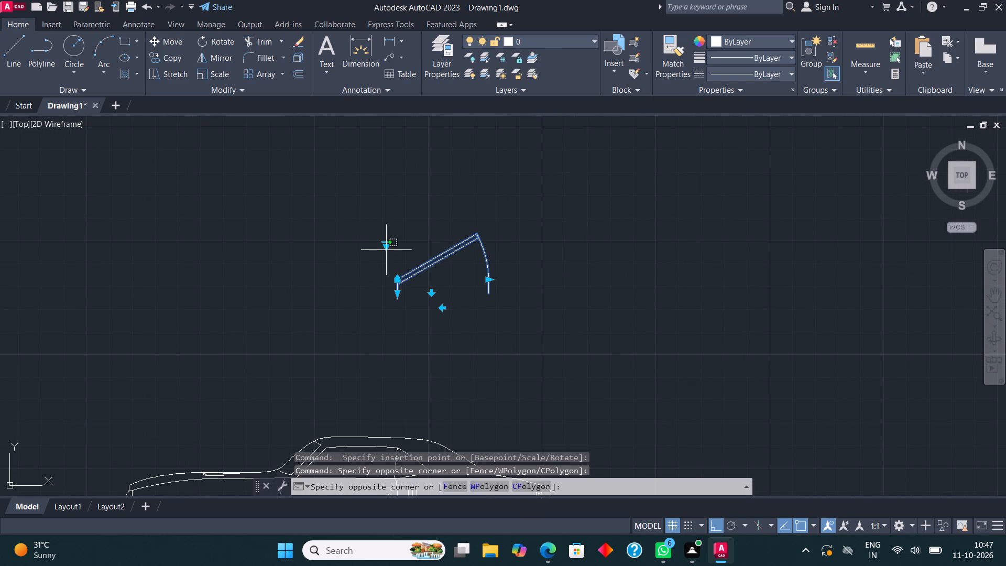
click(388, 253)
click(385, 245)
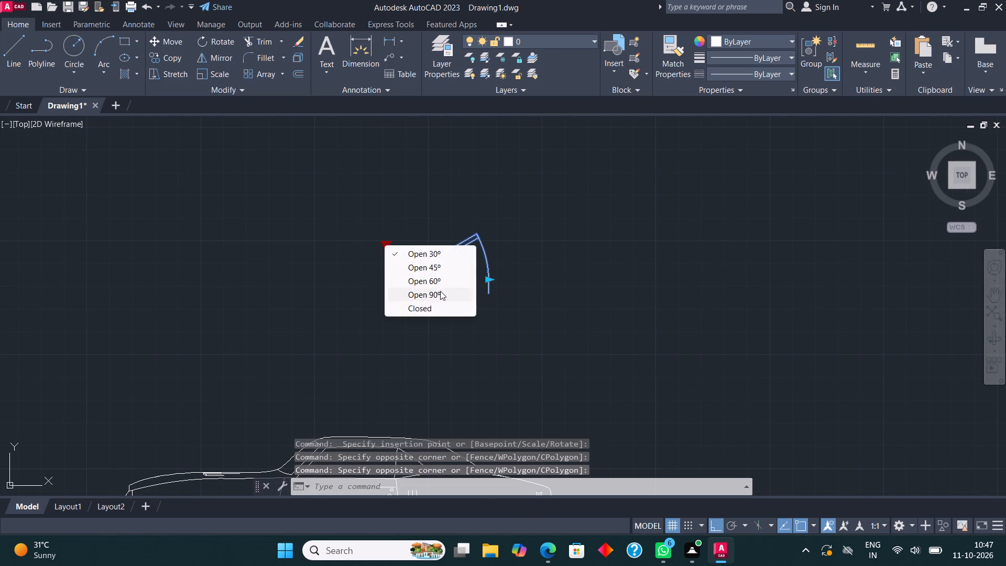
click(438, 292)
Mirror the door block across a vertical line to its right, keeping the original.
click(216, 55)
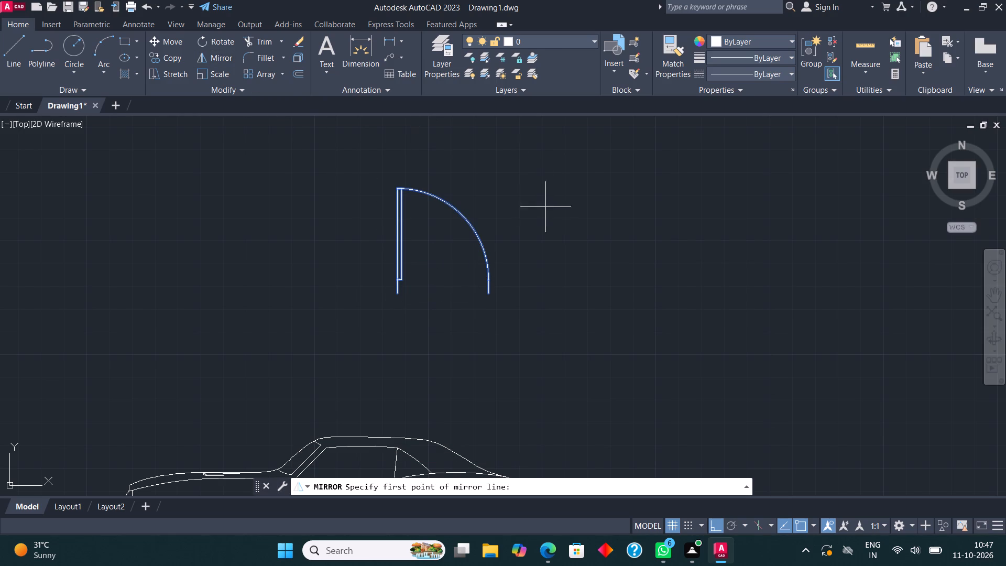
click(522, 275)
click(528, 299)
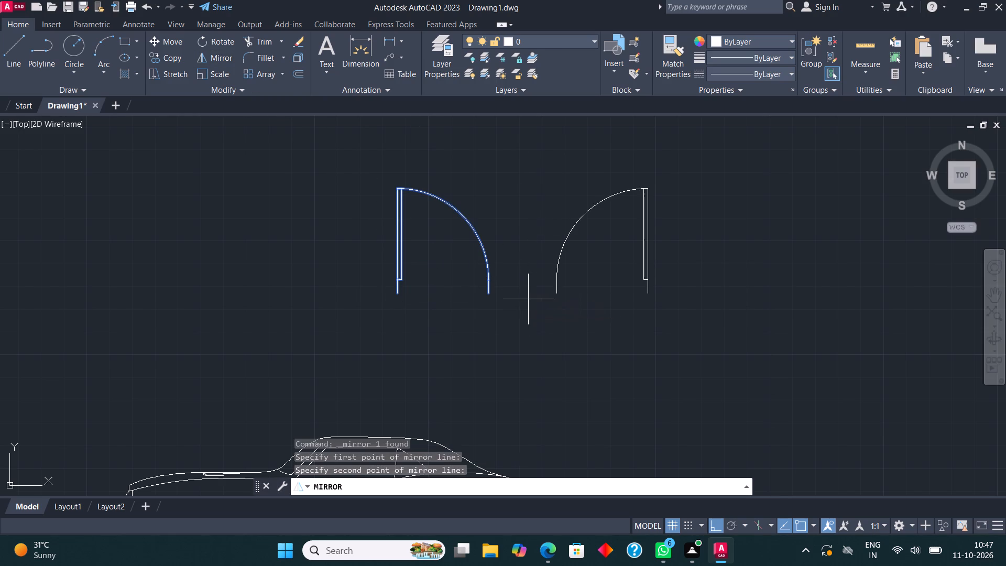
click(476, 482)
key(Escape)
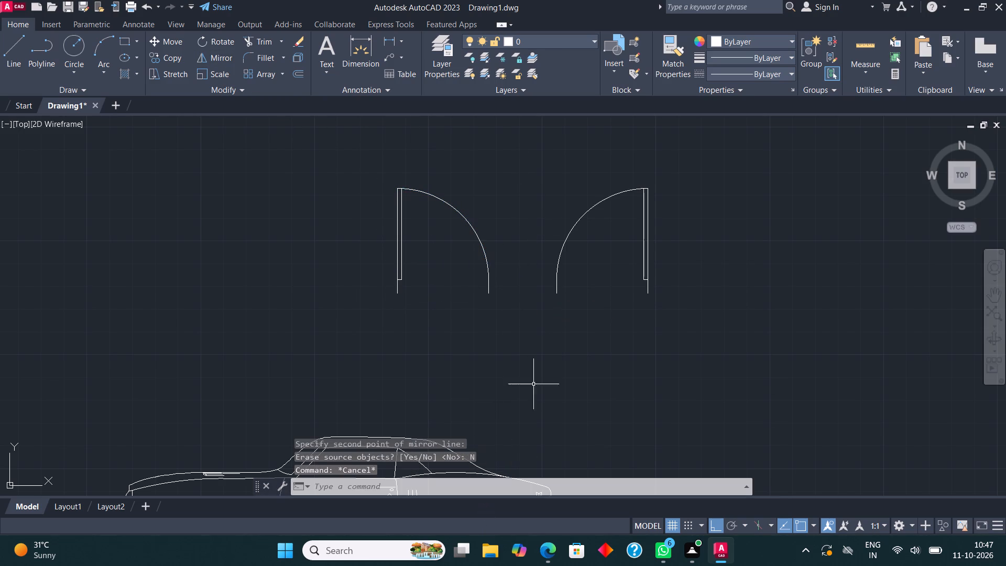
Mirror both door blocks across a horizontal line below them, keeping the originals.
click(598, 262)
click(382, 226)
click(226, 55)
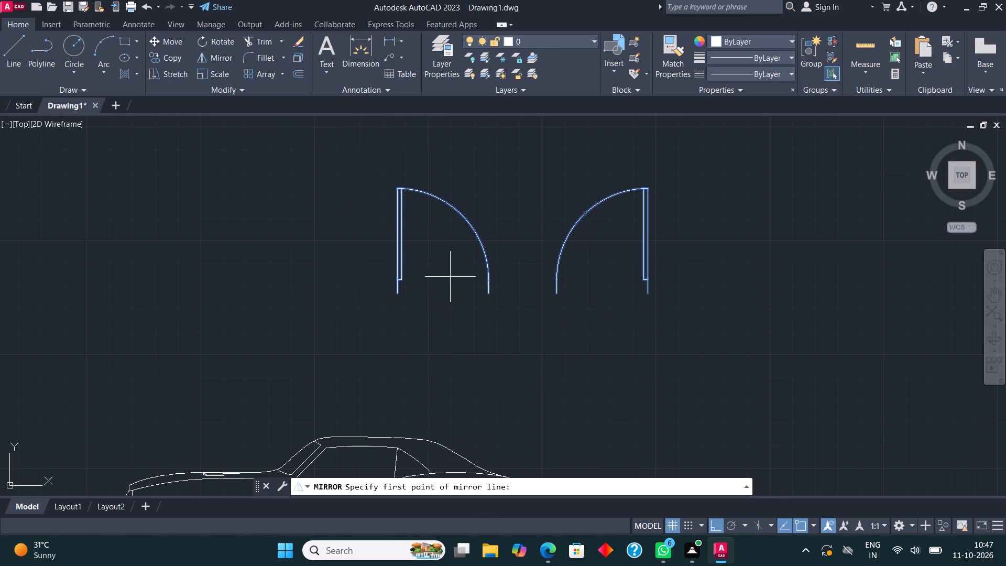
click(524, 320)
click(450, 324)
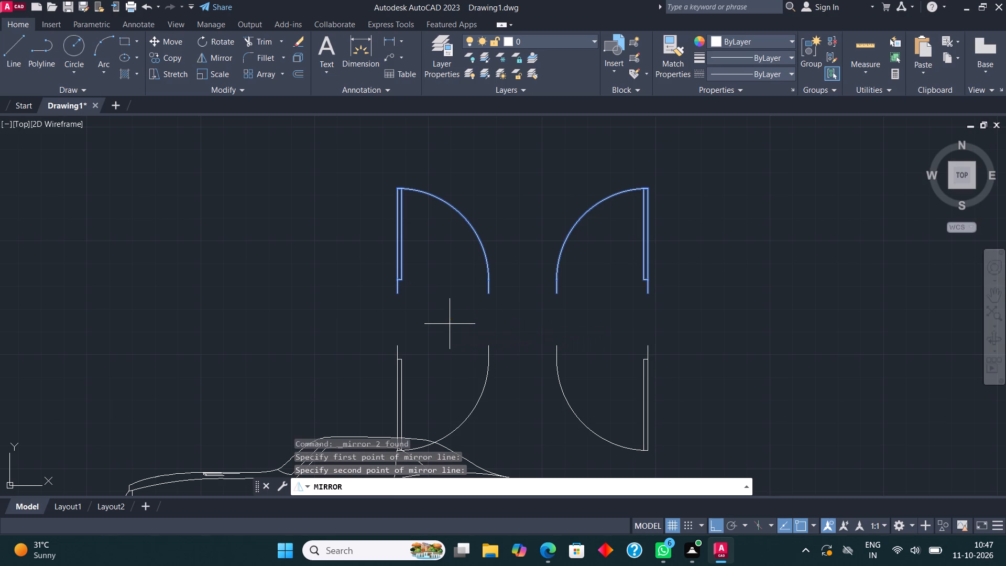
click(479, 485)
Move the car block straight down so it is clear of the door blocks.
scroll(577, 316, down, 4)
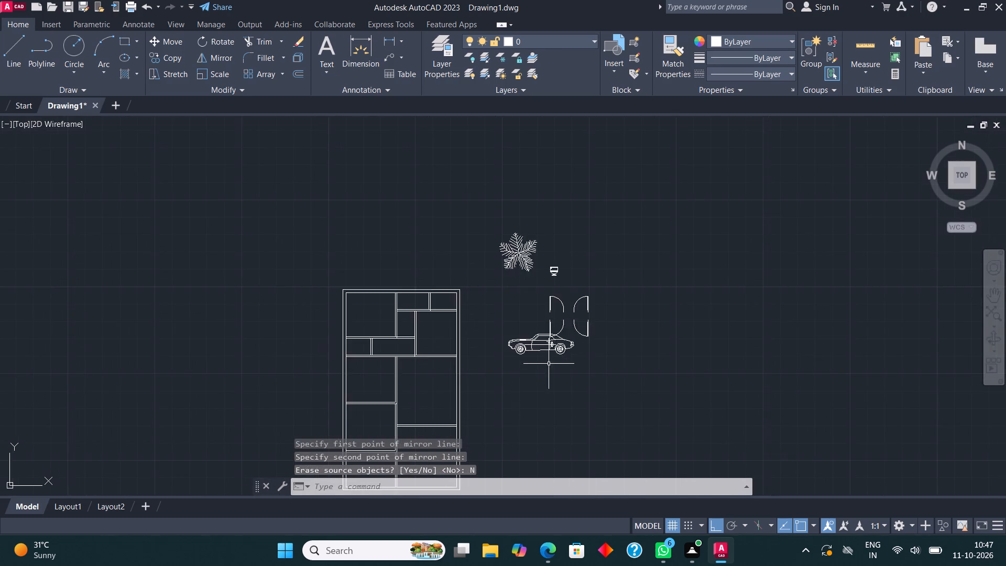
scroll(548, 366, up, 3)
drag(487, 299, 485, 291)
click(163, 39)
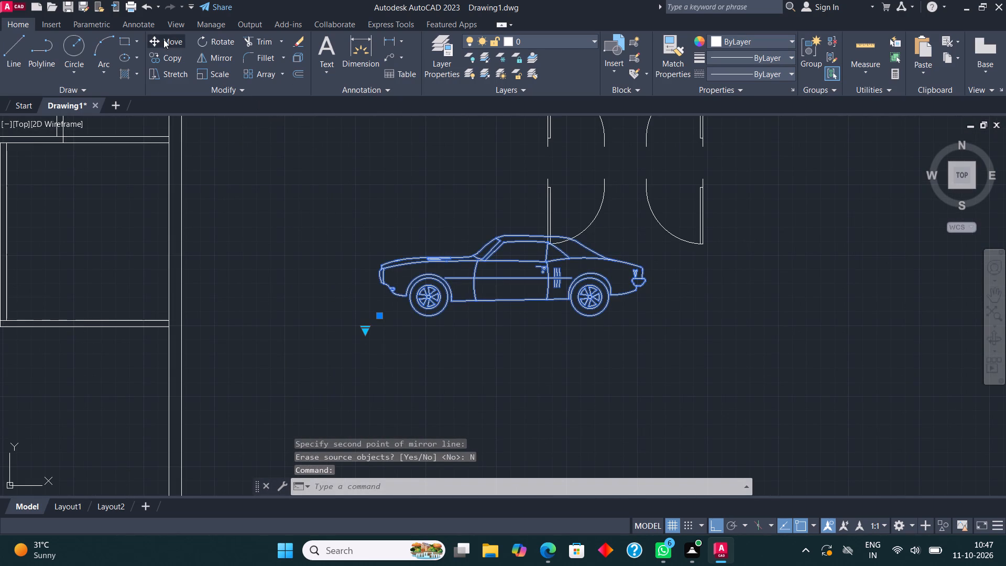
click(482, 310)
click(462, 407)
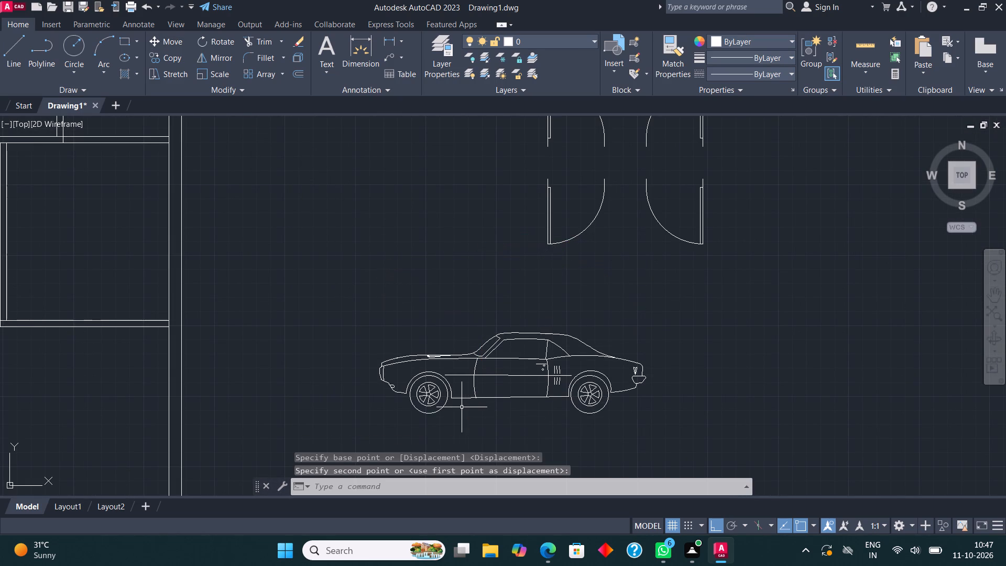
key(Escape)
Copy the upper-left door block horizontally into the empty space beyond the four doors.
scroll(538, 231, down, 2)
middle_drag(533, 219, 380, 326)
scroll(419, 313, up, 3)
drag(408, 285, 371, 236)
click(349, 221)
click(167, 57)
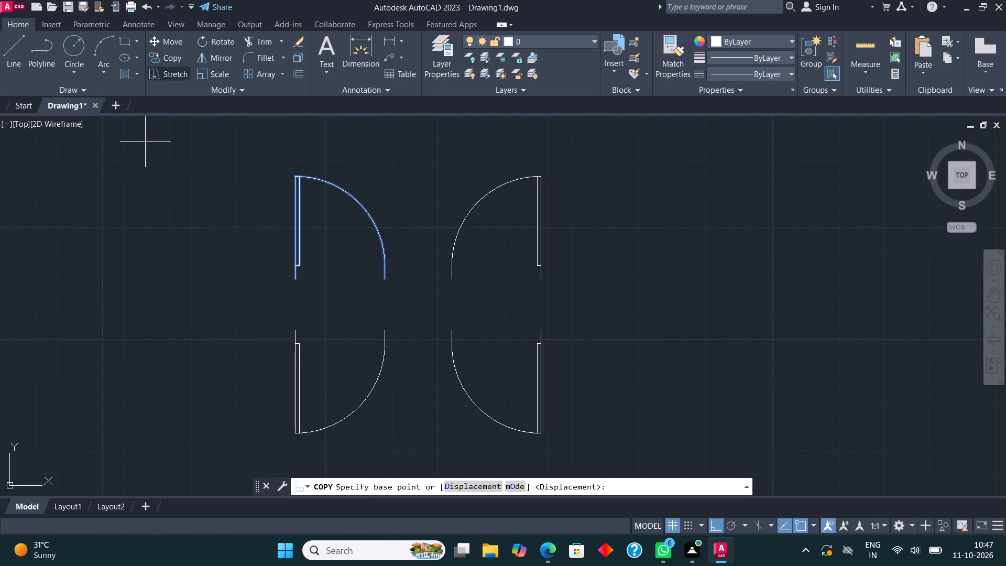
click(377, 264)
scroll(341, 321, down, 3)
scroll(481, 320, up, 3)
click(386, 301)
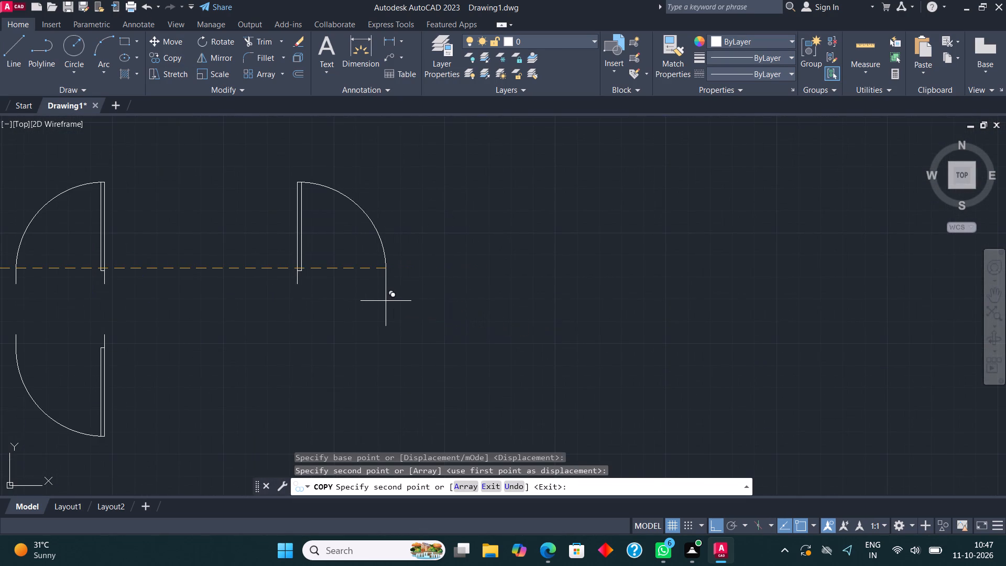
key(F1)
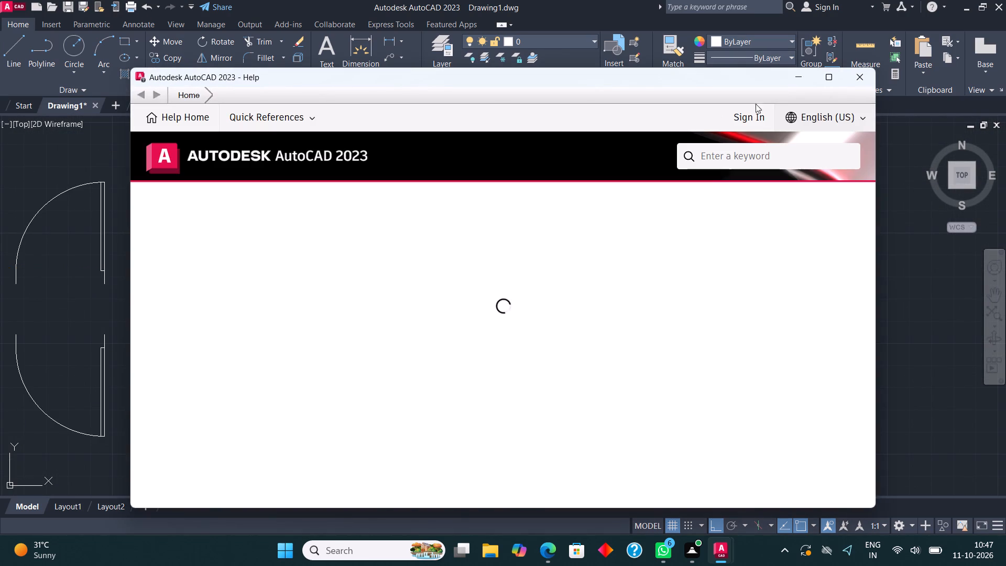
click(851, 84)
key(Escape)
Rotate the new door copy 90° counterclockwise so its leaf lies horizontally.
click(312, 254)
drag(192, 209, 197, 208)
click(213, 40)
click(326, 276)
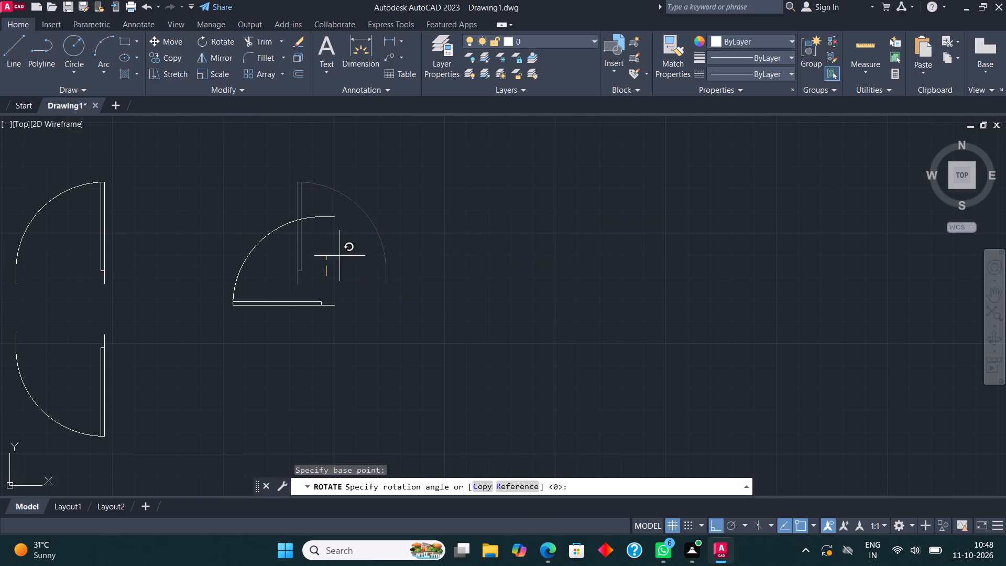
click(376, 172)
Mirror the rotated door block across a horizontal line above it, keeping the original.
scroll(377, 181, down, 2)
middle_drag(387, 192, 382, 332)
scroll(372, 340, up, 1)
drag(290, 354, 290, 343)
click(286, 313)
click(296, 354)
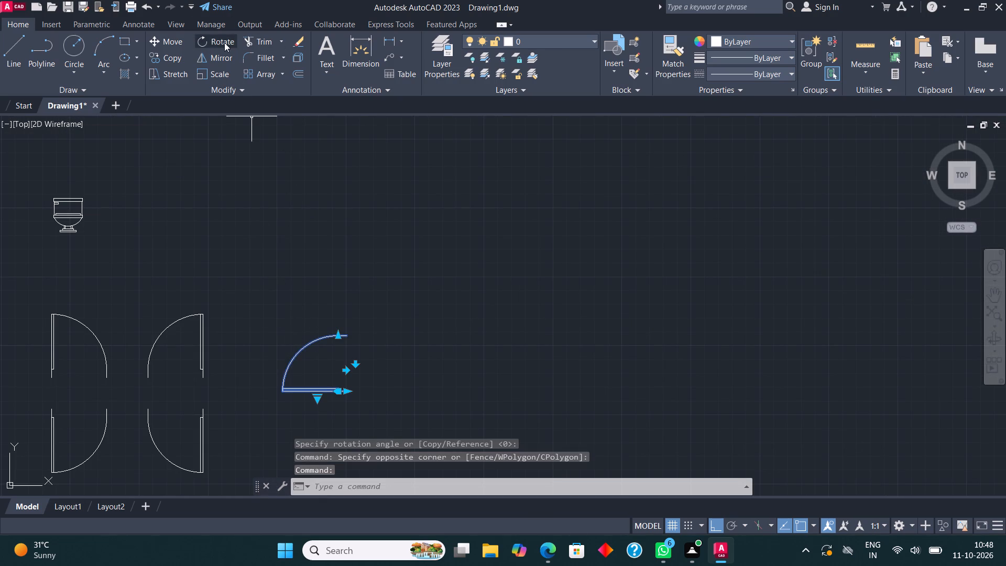
click(220, 58)
click(329, 304)
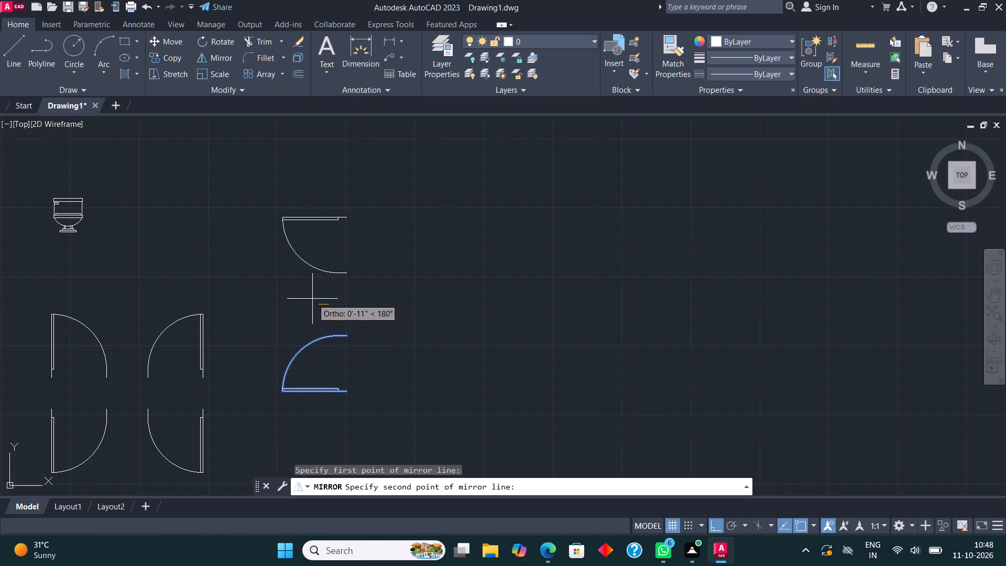
click(311, 298)
click(477, 484)
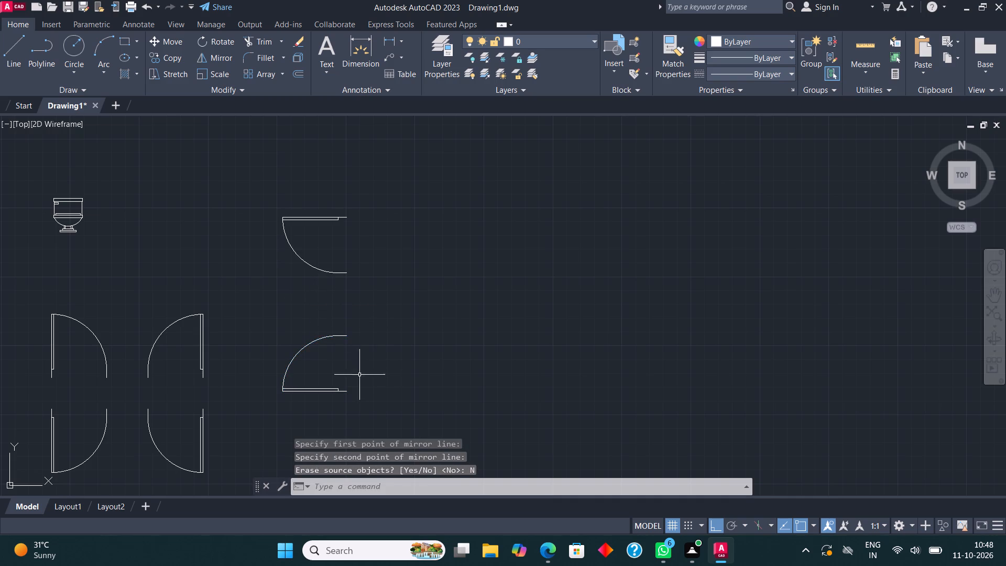
Mirror both horizontal door blocks across a vertical line to their right, keeping the originals.
drag(327, 342, 327, 336)
click(293, 233)
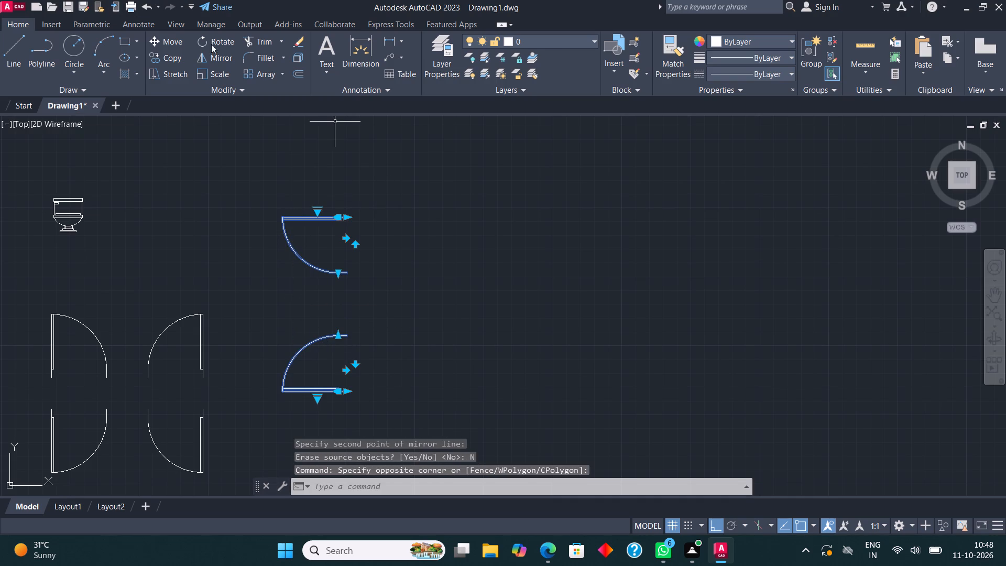
click(220, 54)
click(385, 305)
click(389, 346)
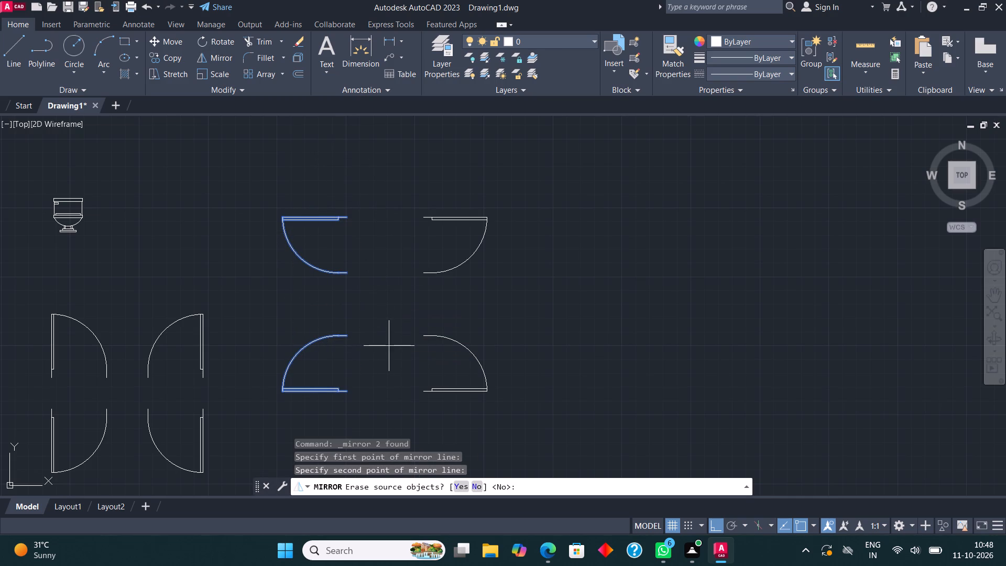
click(479, 485)
With Ortho off, copy the upper-right vertical-leaf door onto the bottom partition of the plan's top-left room, near its right corner.
scroll(205, 237, down, 1)
middle_drag(216, 245, 443, 243)
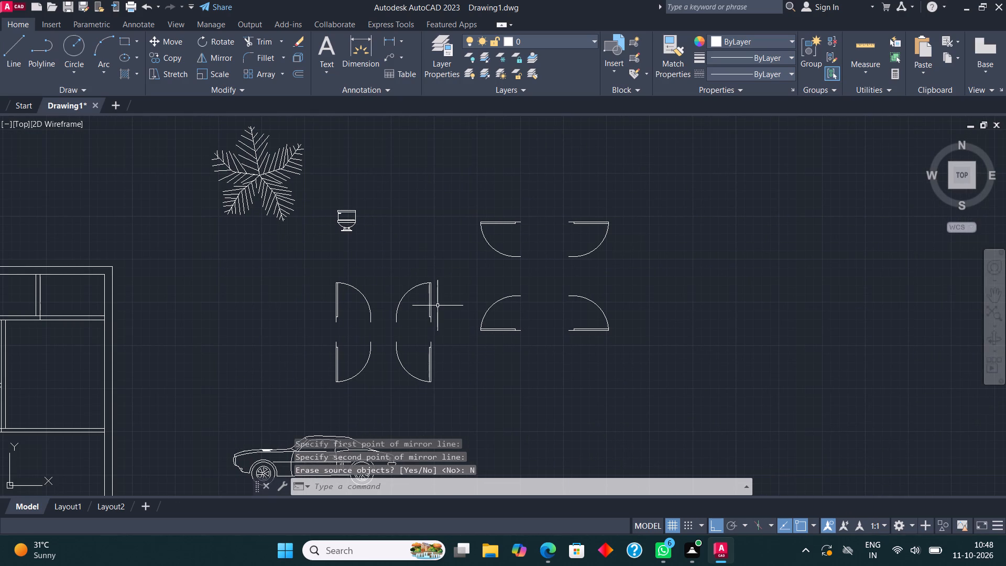
click(431, 302)
click(177, 55)
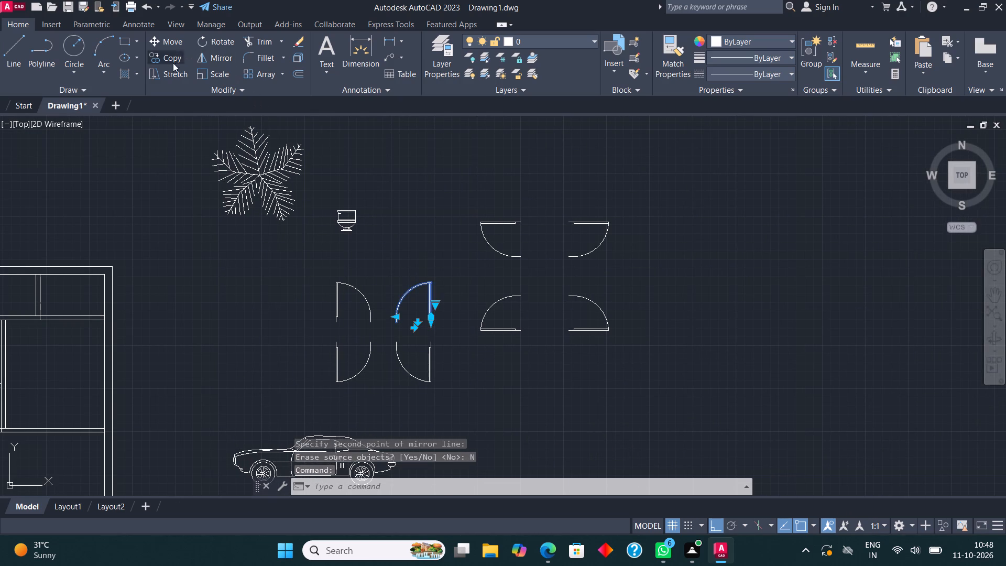
scroll(428, 343, up, 2)
click(435, 292)
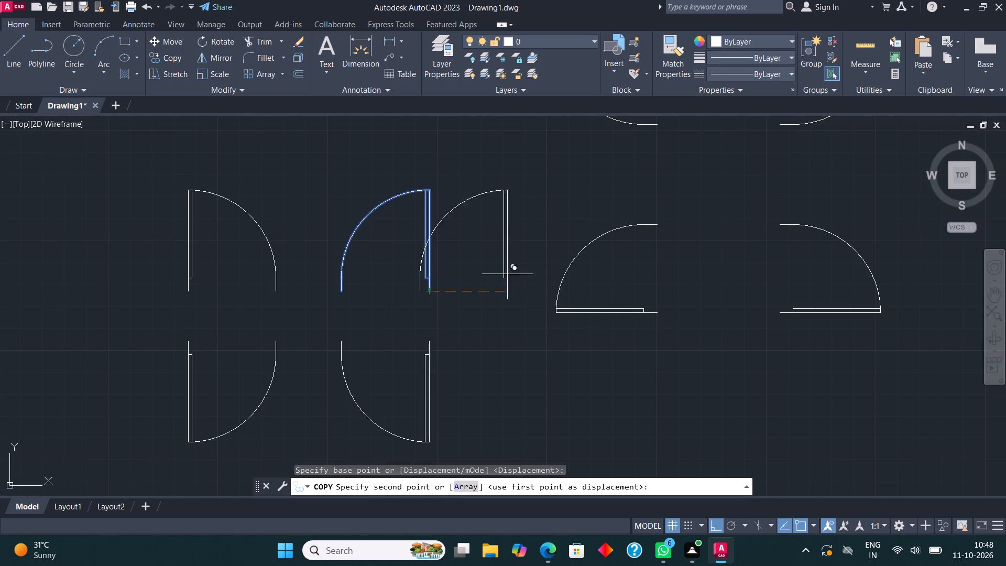
scroll(587, 278, down, 5)
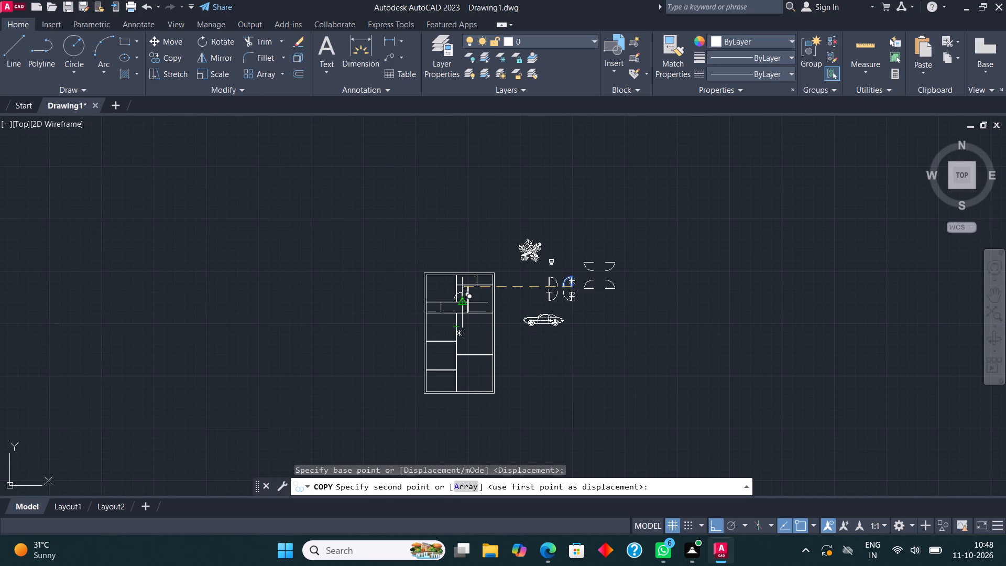
key(F8)
scroll(460, 306, up, 2)
middle_drag(441, 334, 343, 404)
scroll(438, 334, up, 1)
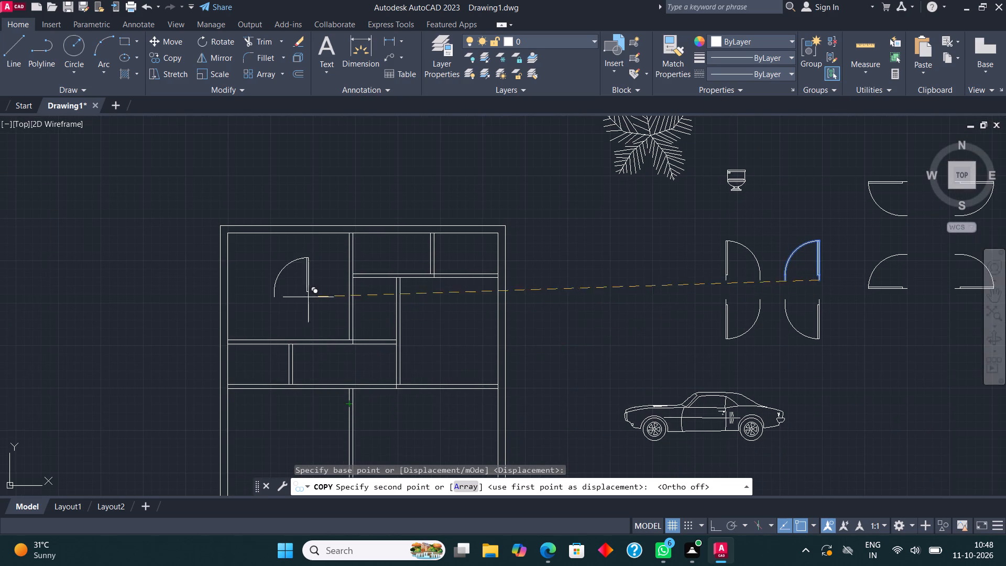
scroll(336, 342, up, 4)
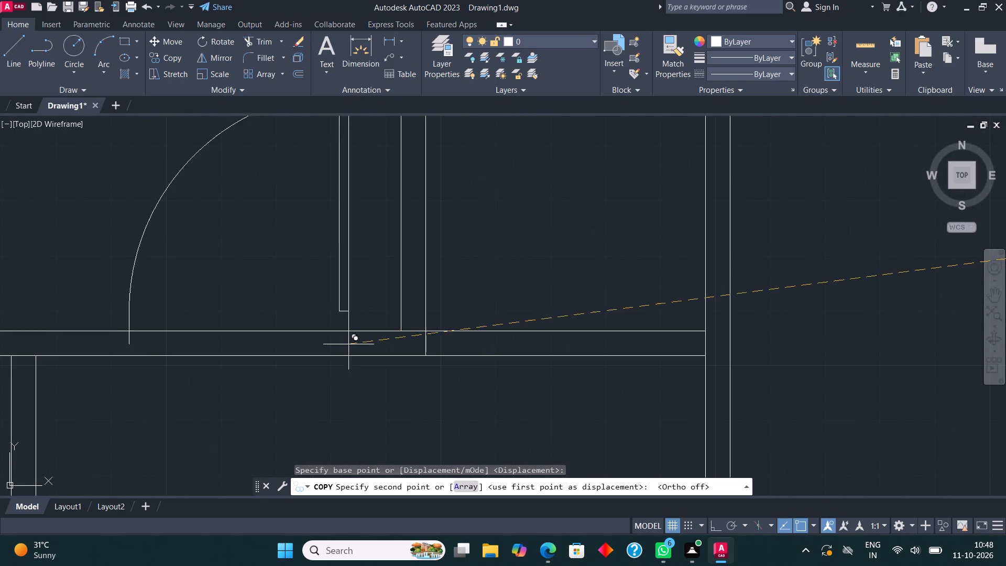
click(371, 354)
scroll(368, 324, down, 2)
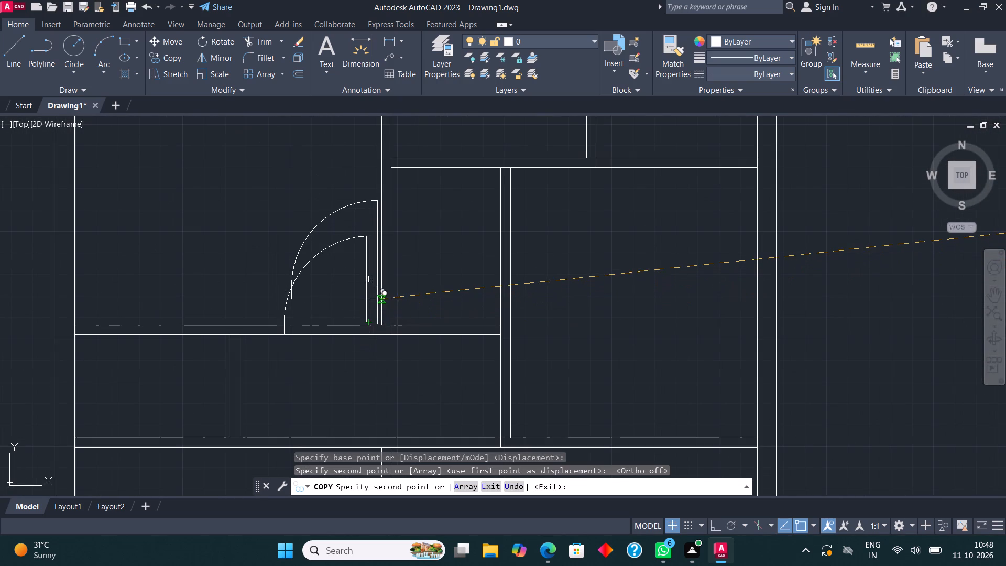
scroll(369, 340, down, 4)
key(Escape)
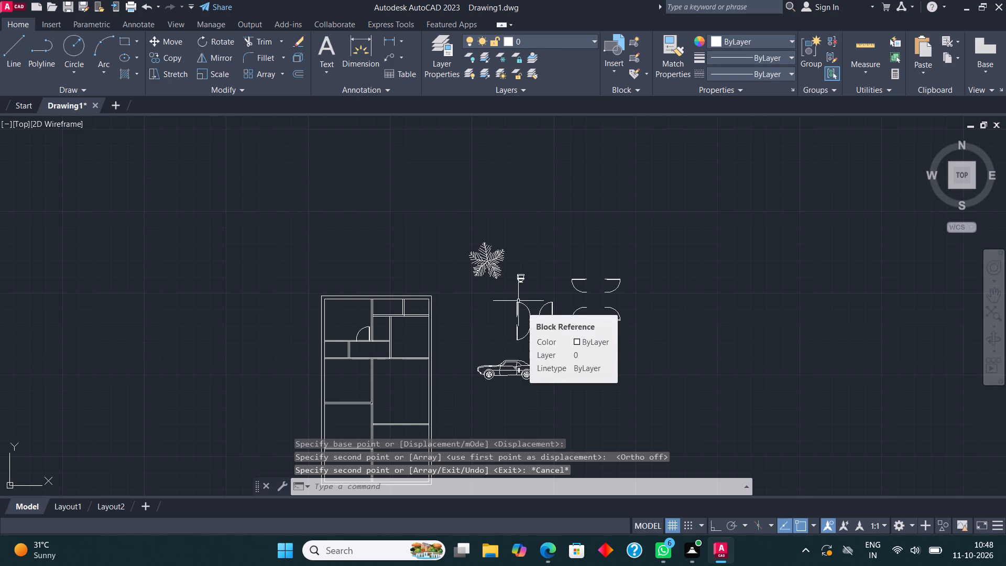
Copy the placed door along the same partition into the narrow space to the right, near that space's right-hand partition.
scroll(341, 340, up, 2)
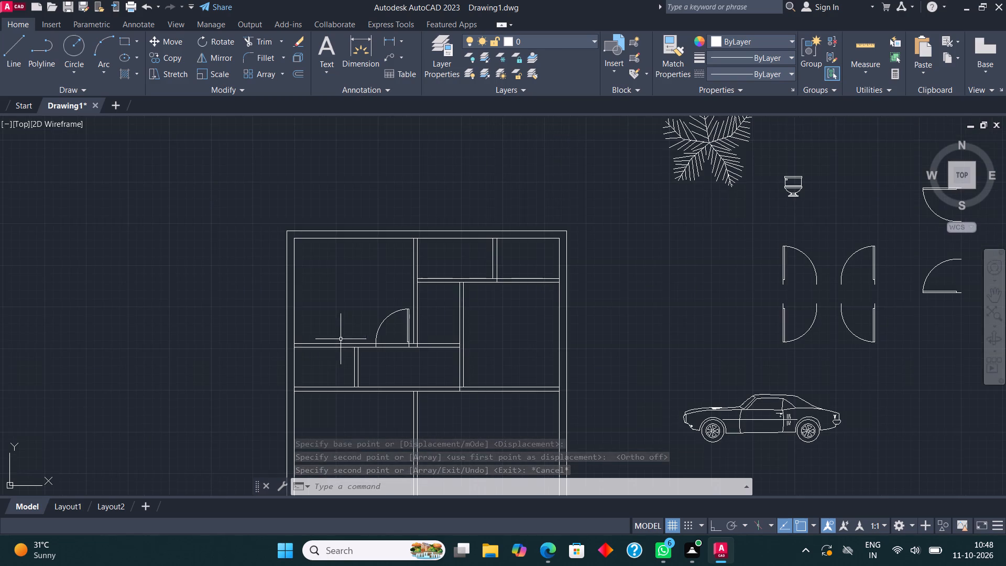
scroll(415, 326, up, 4)
click(356, 329)
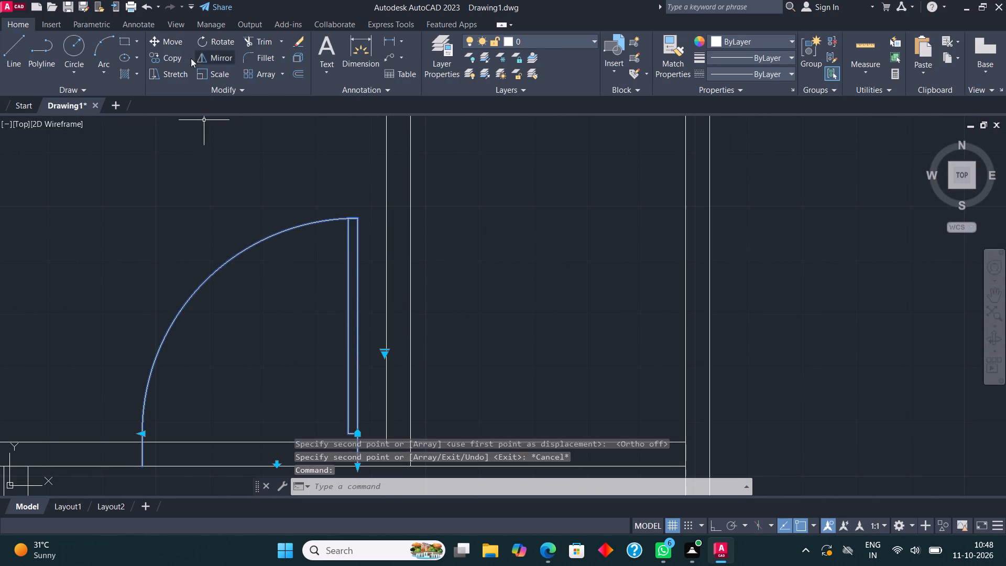
click(177, 58)
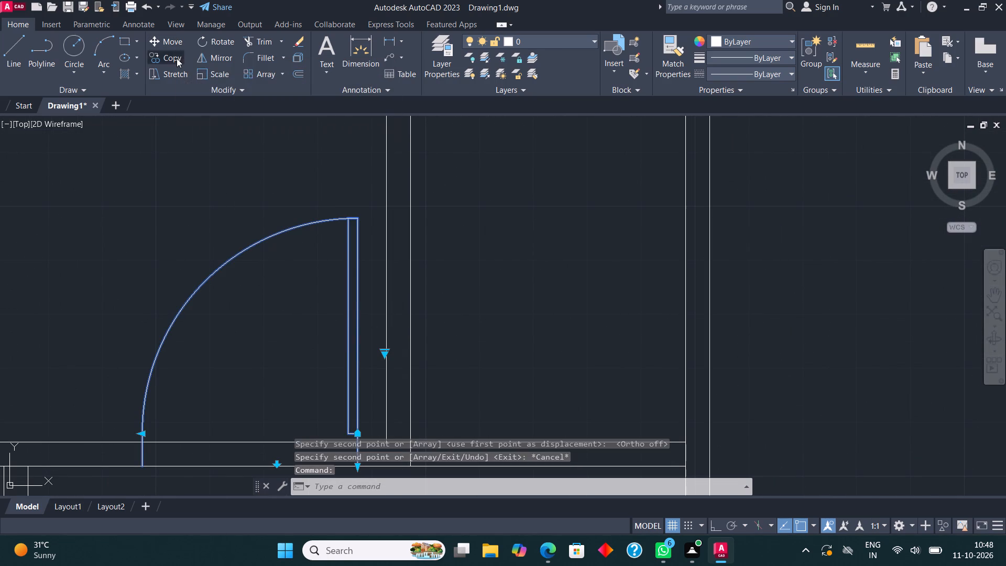
scroll(265, 176, down, 1)
scroll(351, 389, up, 1)
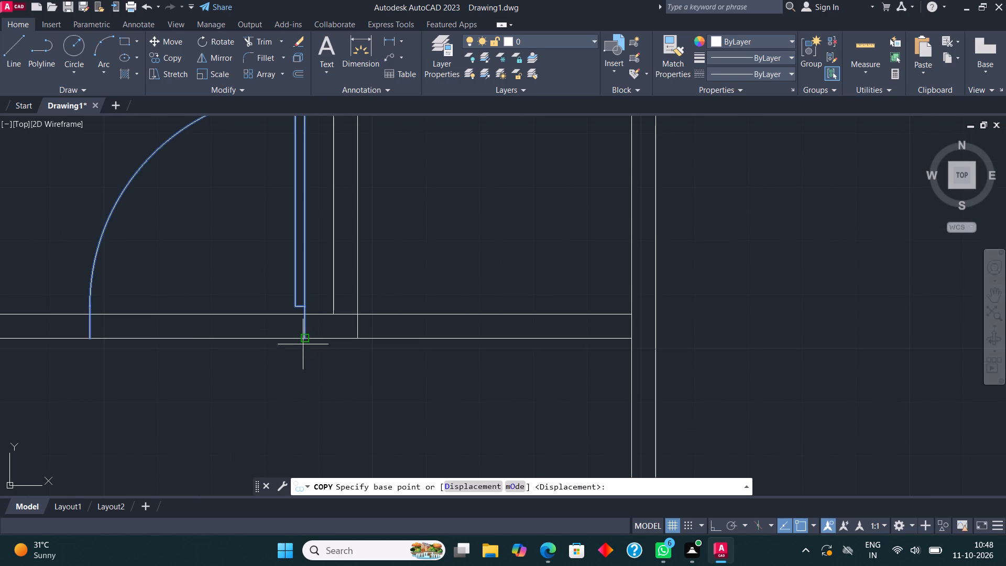
click(302, 336)
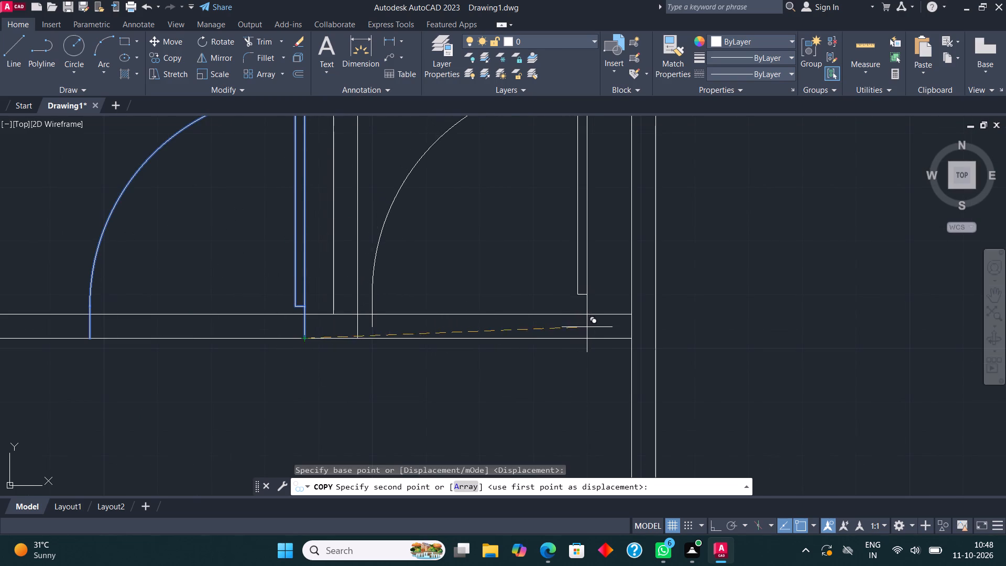
click(611, 334)
middle_drag(516, 350, 476, 373)
key(Escape)
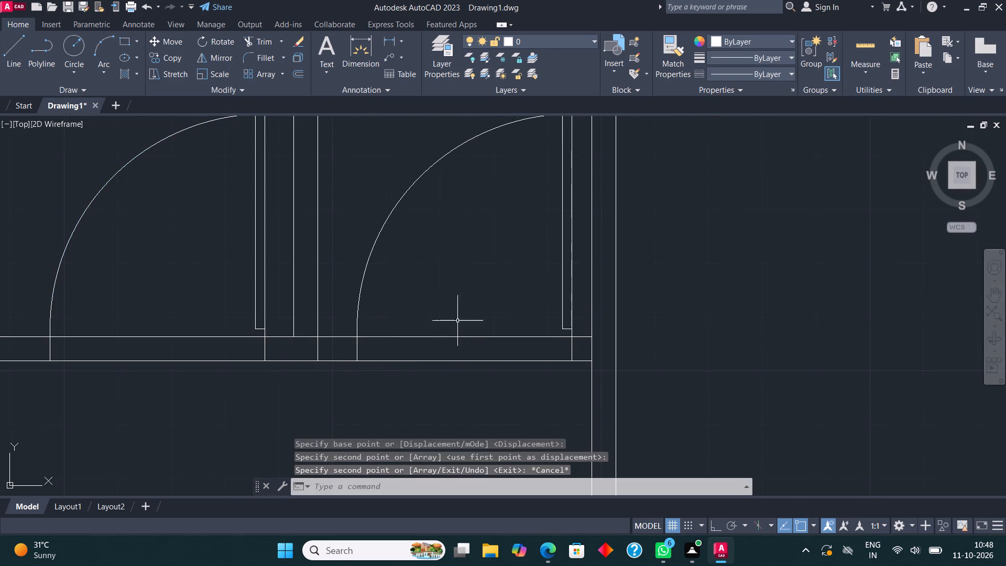
Scale the second placed door down slightly about the lower end of its leaf side.
click(380, 238)
click(369, 223)
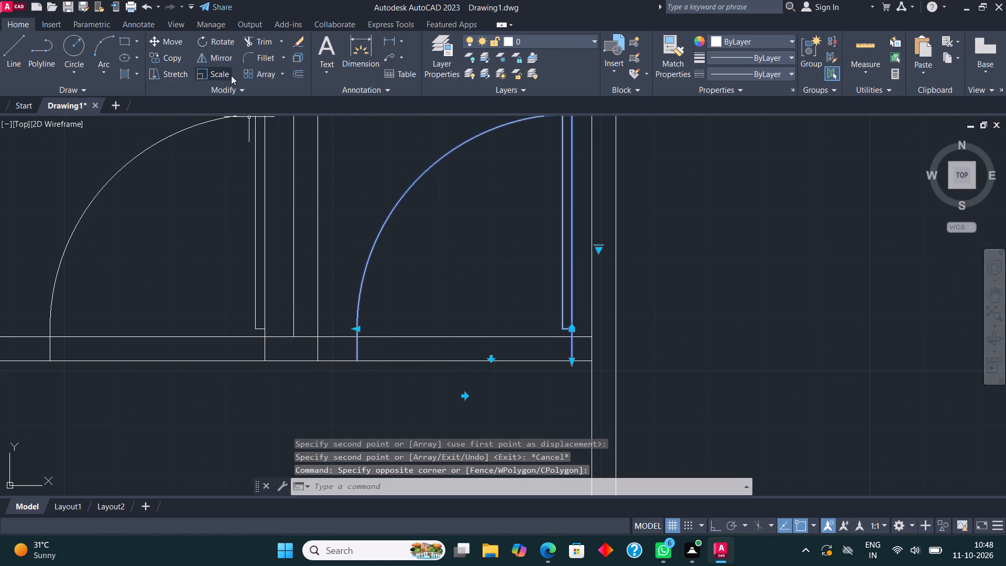
click(226, 77)
click(573, 361)
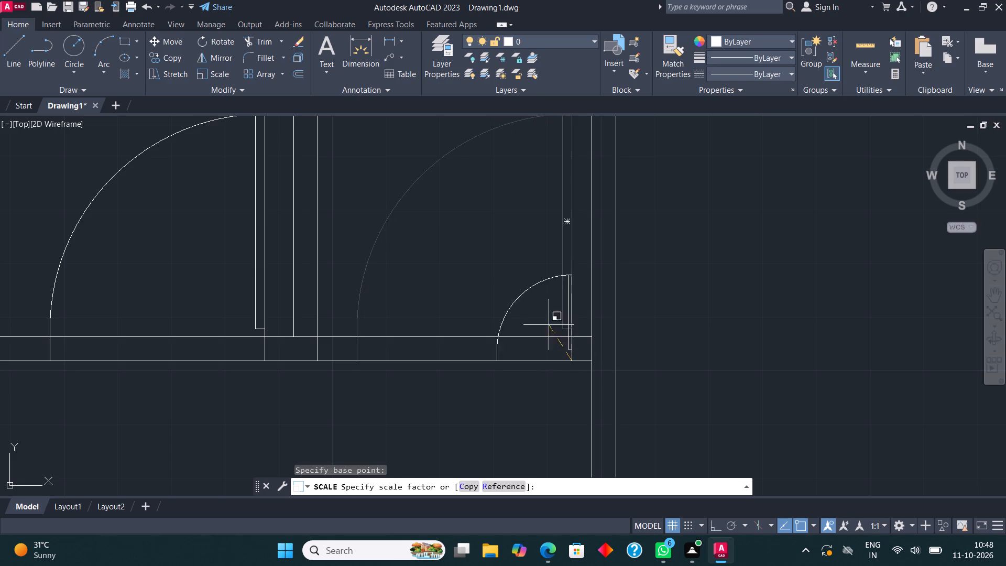
click(515, 269)
Copy the upper-left vertical-leaf door onto the bottom partition of the plan's upper-right room, near its left corner.
scroll(515, 280, down, 2)
middle_drag(507, 282, 406, 324)
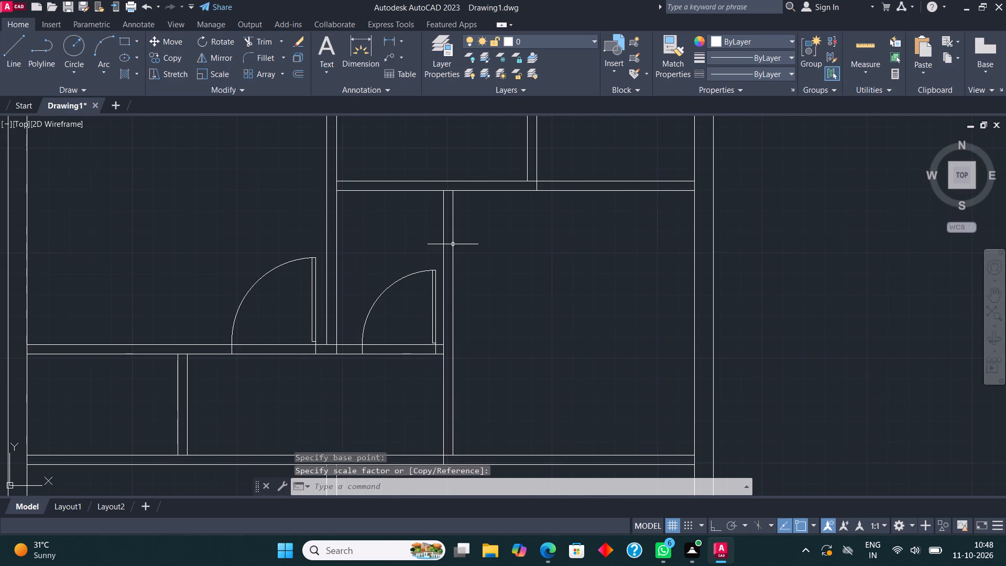
scroll(417, 312, down, 3)
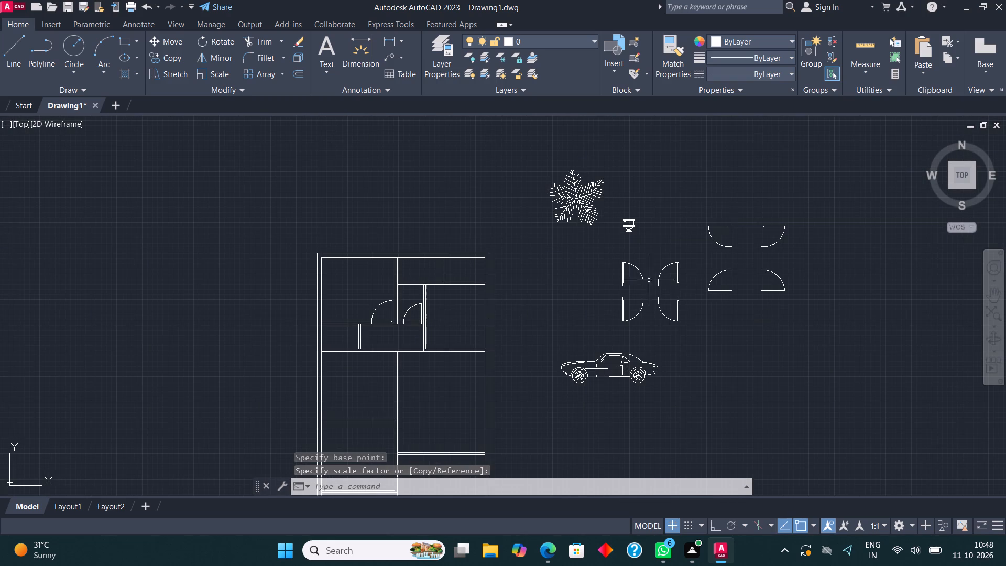
scroll(648, 275, up, 2)
click(582, 276)
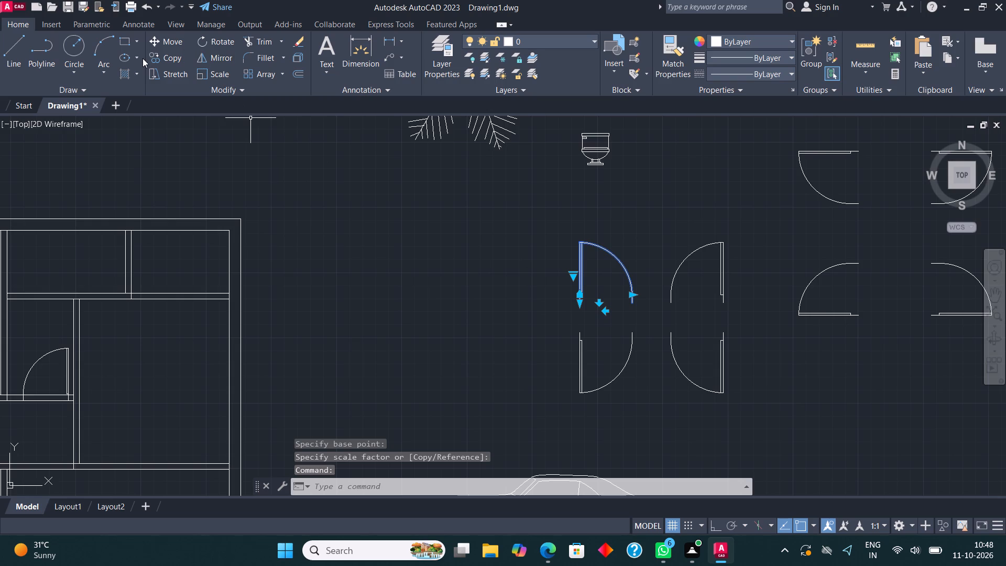
click(143, 58)
click(173, 57)
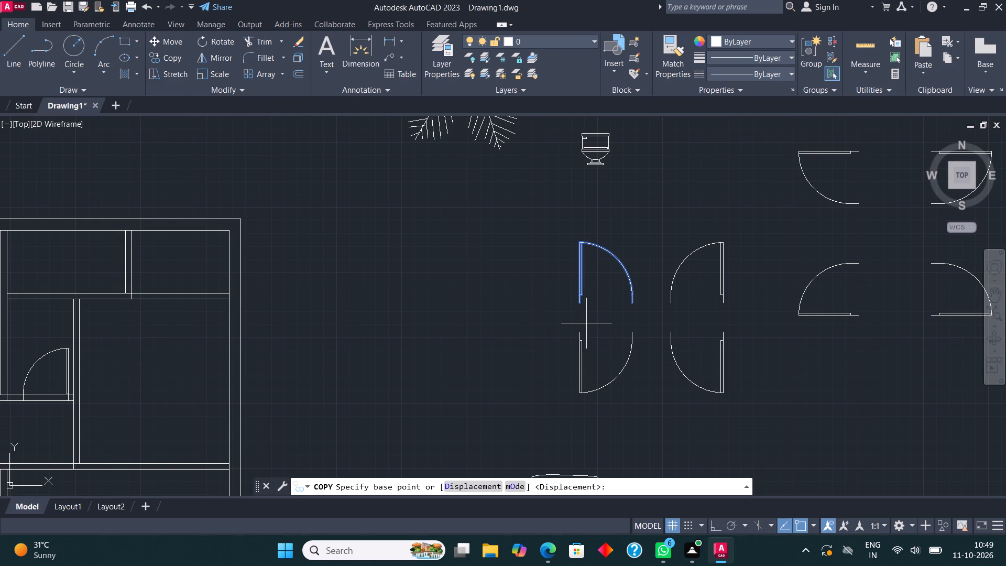
click(581, 302)
scroll(638, 276, down, 3)
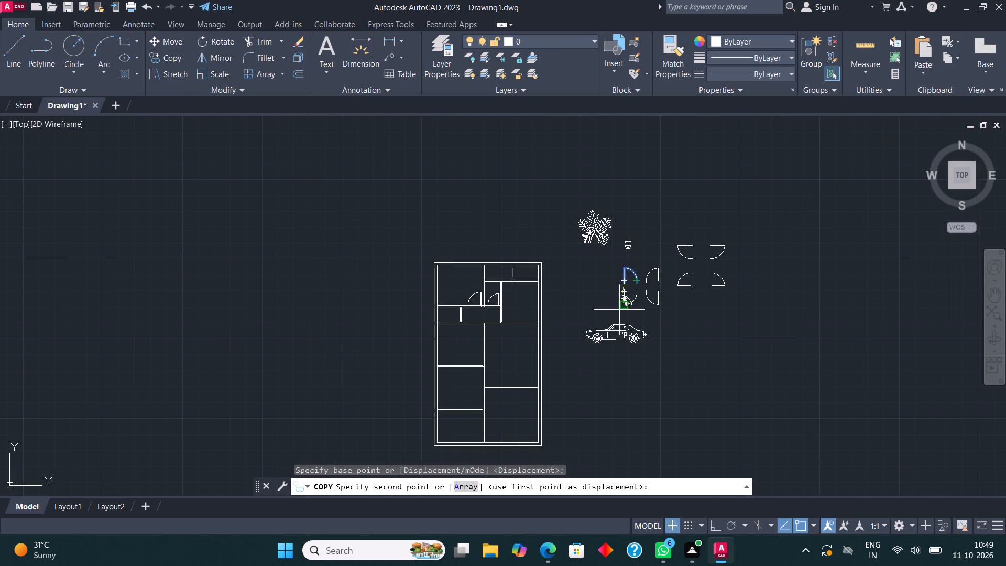
scroll(506, 317, up, 4)
scroll(478, 362, up, 3)
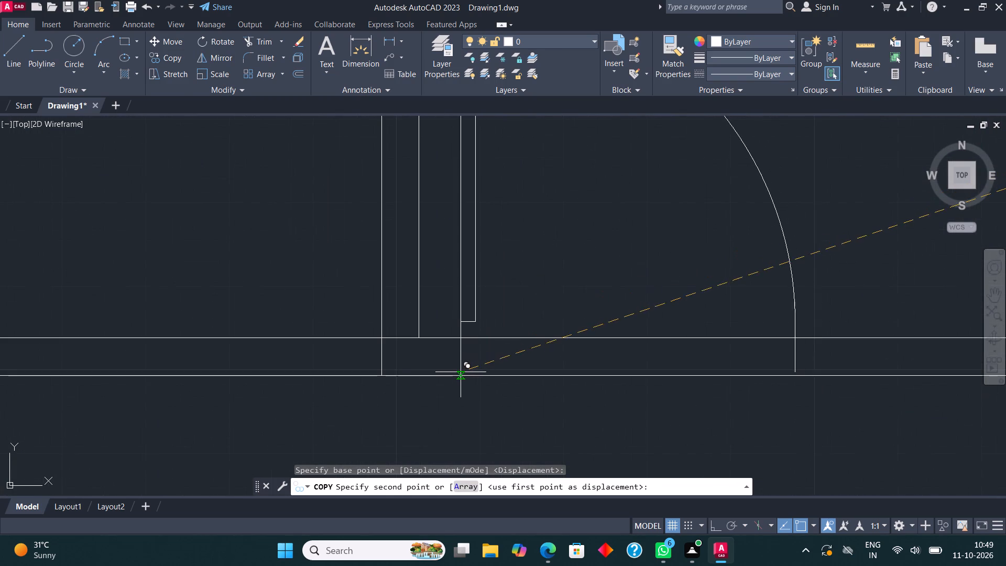
click(455, 373)
scroll(158, 317, down, 2)
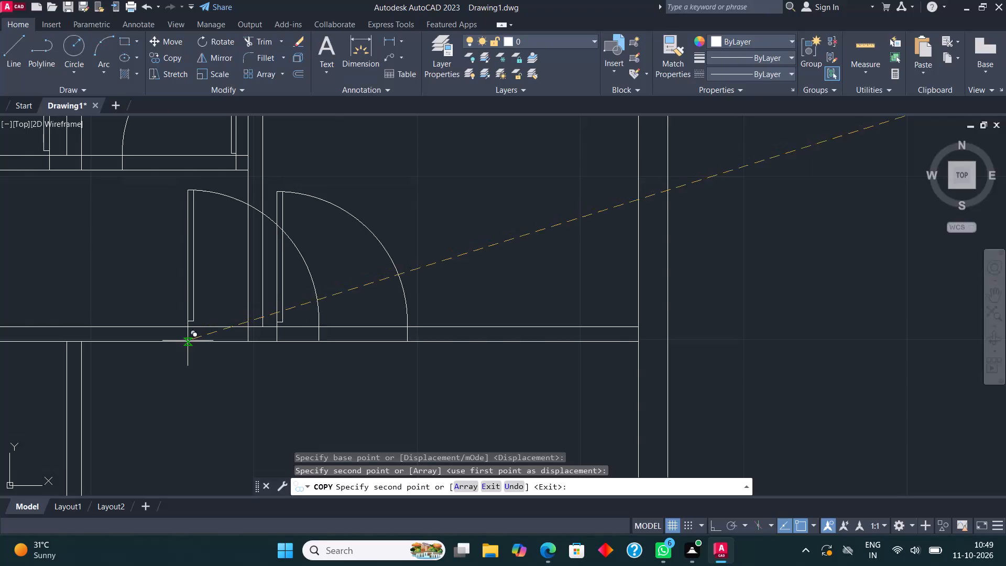
Copy the upper-left horizontal-leaf door onto the central vertical partition just below the corridor, swinging into the left-hand room.
scroll(196, 358, down, 1)
key(Escape)
scroll(249, 366, down, 3)
middle_drag(251, 362, 250, 303)
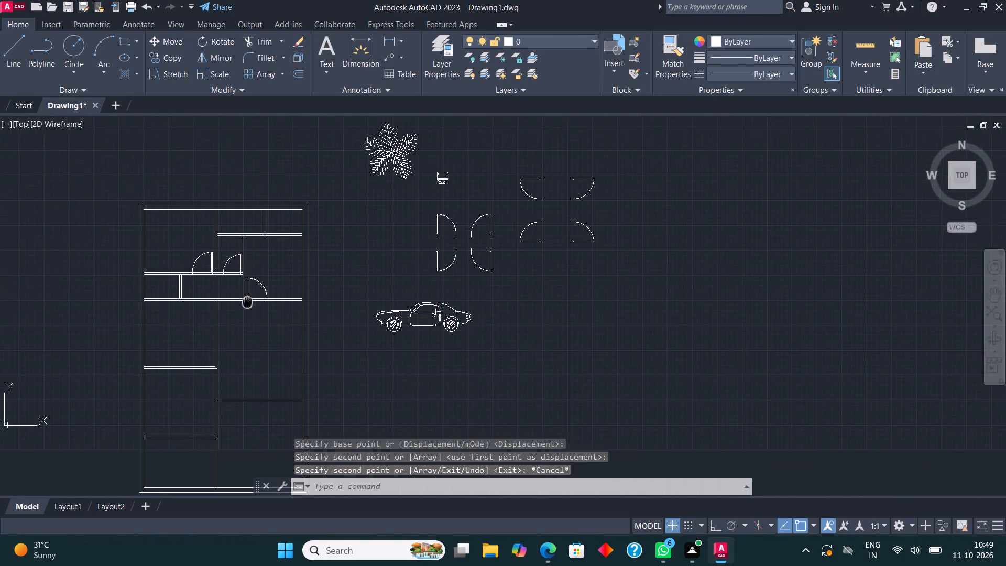
middle_drag(250, 303, 259, 311)
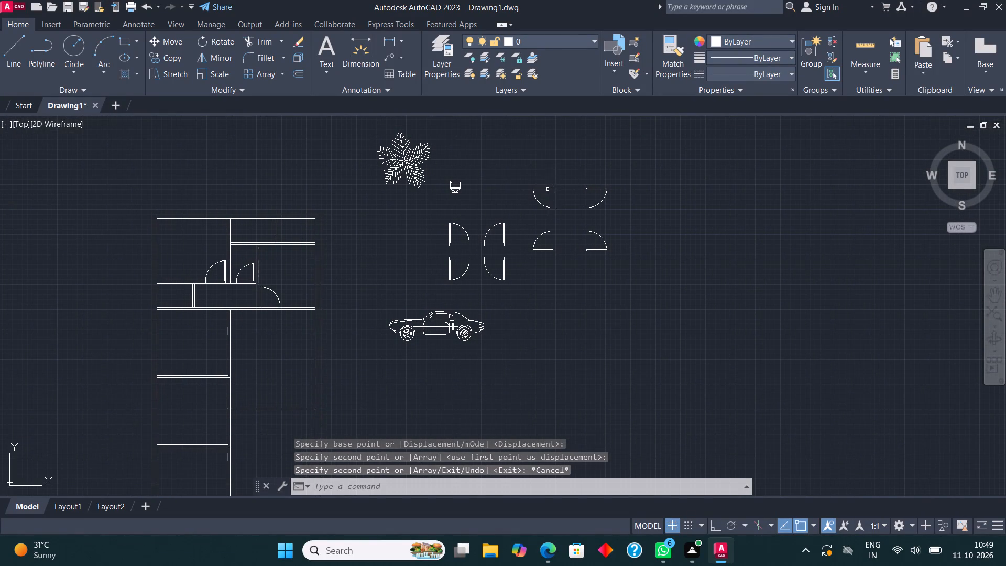
click(548, 189)
click(167, 52)
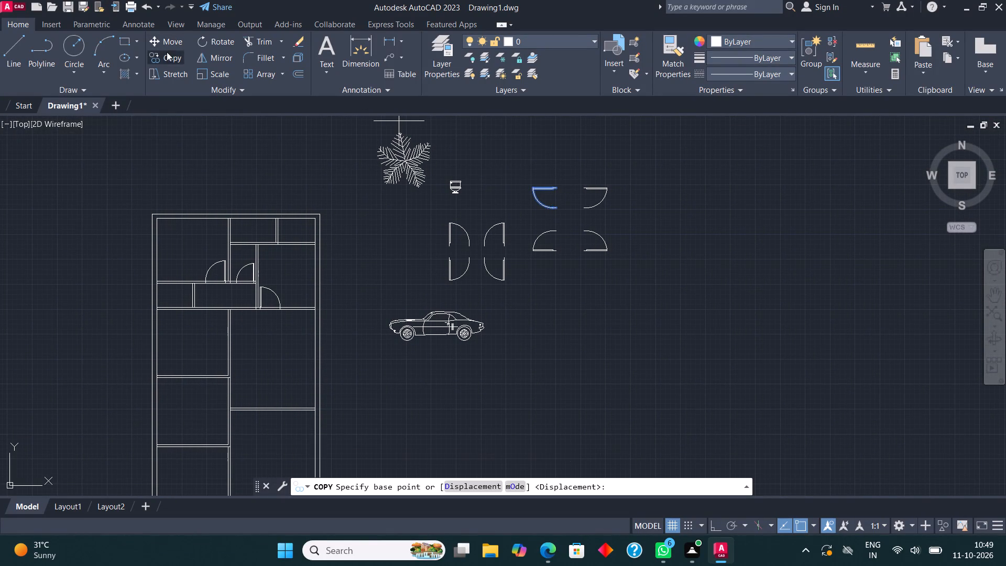
scroll(581, 174, up, 3)
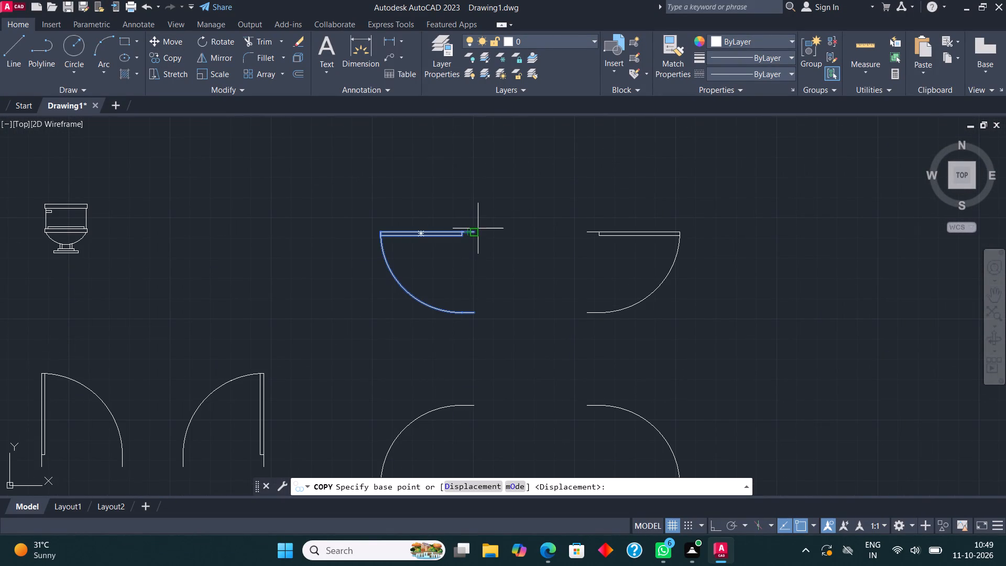
click(475, 225)
scroll(570, 189, down, 4)
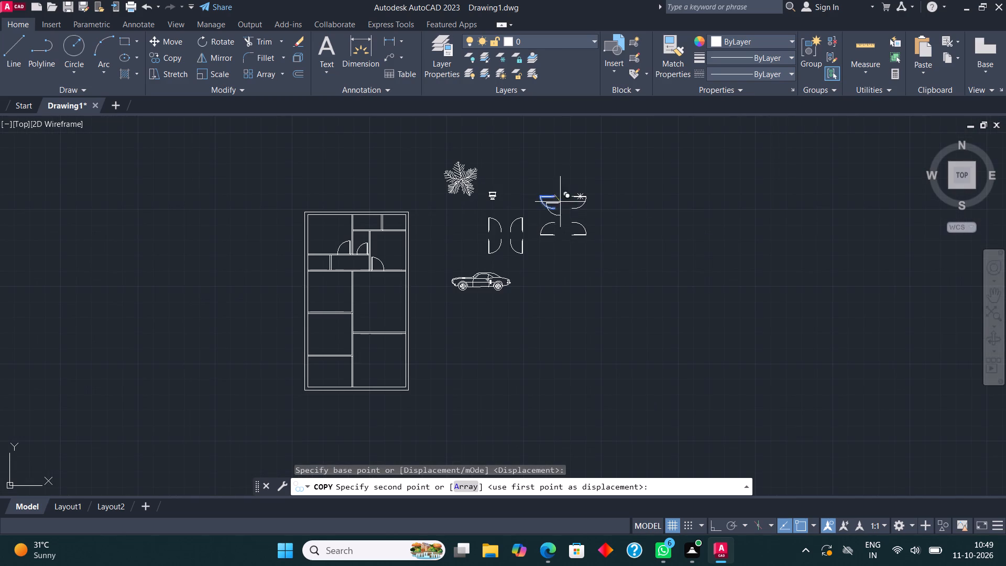
scroll(335, 256, up, 4)
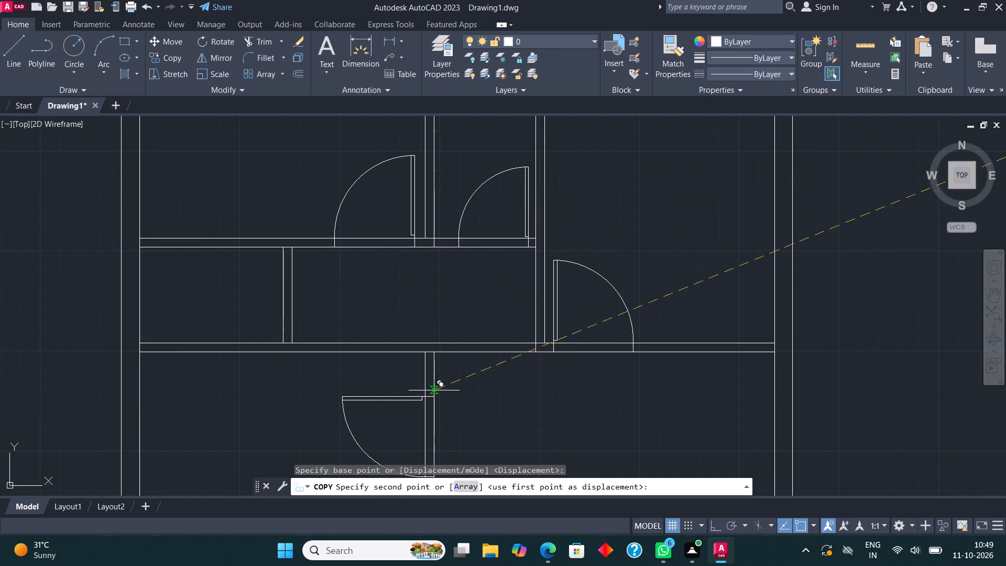
click(432, 369)
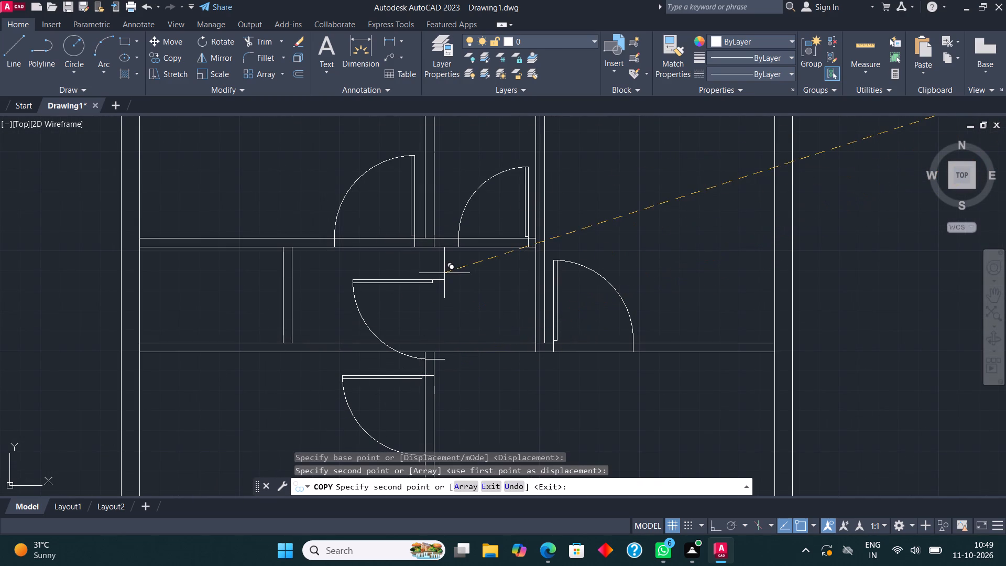
key(Escape)
Copy the upper-left vertical-leaf door onto the bottom partition of the plan's small top-right corner room, beside its left partition.
middle_drag(427, 271, 423, 211)
scroll(424, 312, up, 4)
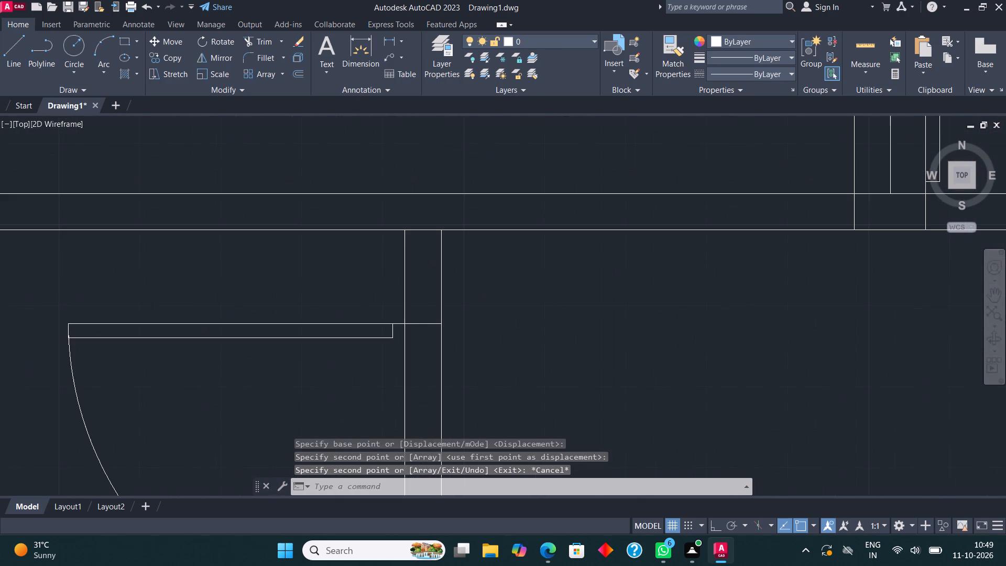
scroll(424, 317, down, 6)
middle_drag(446, 313, 338, 285)
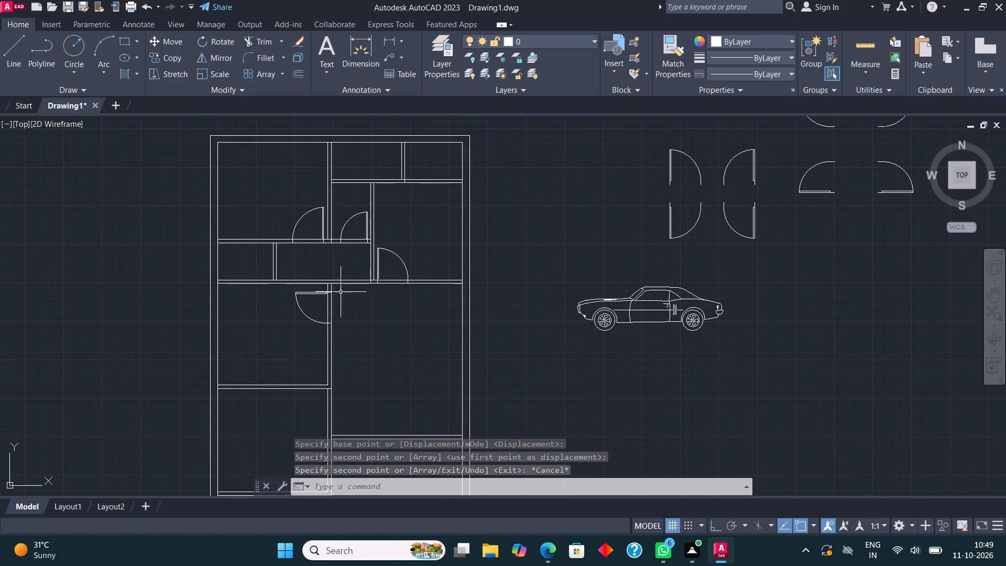
scroll(348, 298, down, 2)
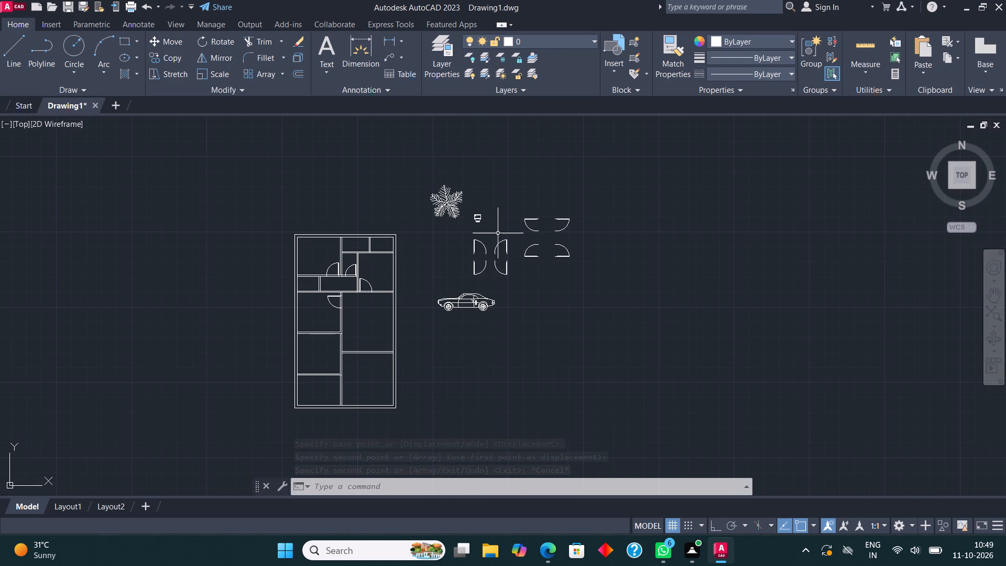
scroll(450, 251, up, 3)
click(538, 231)
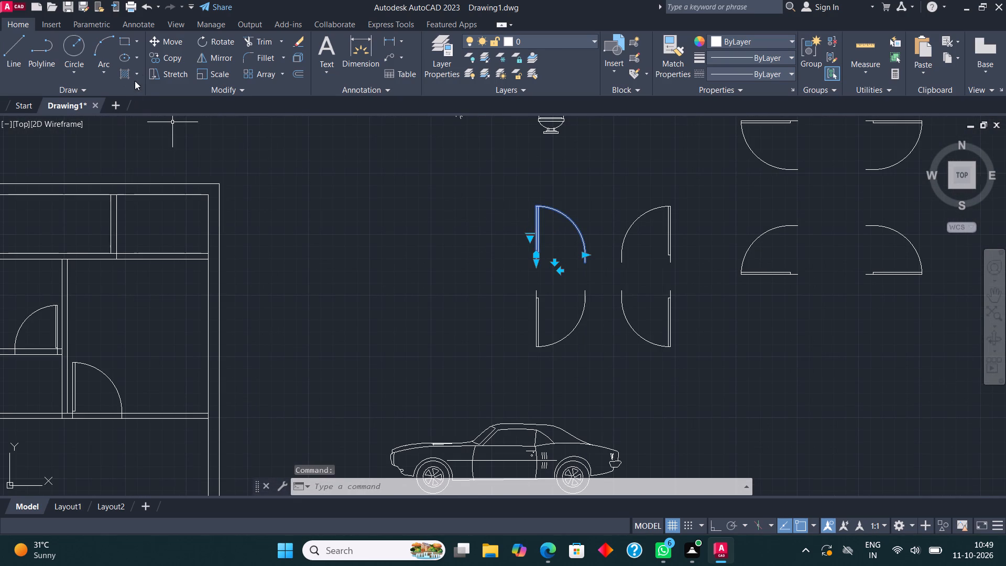
click(164, 59)
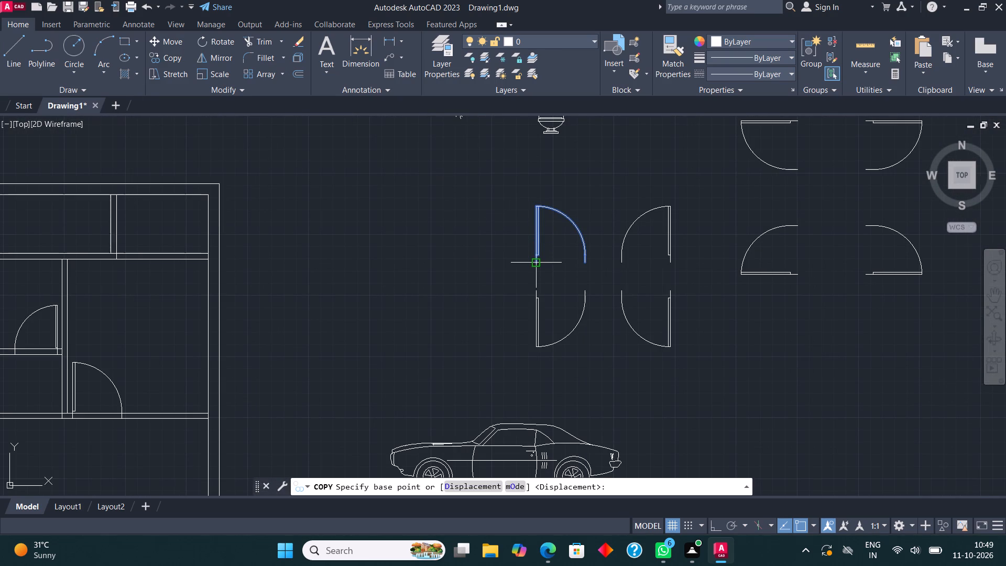
click(536, 264)
scroll(559, 315, down, 2)
scroll(363, 287, up, 4)
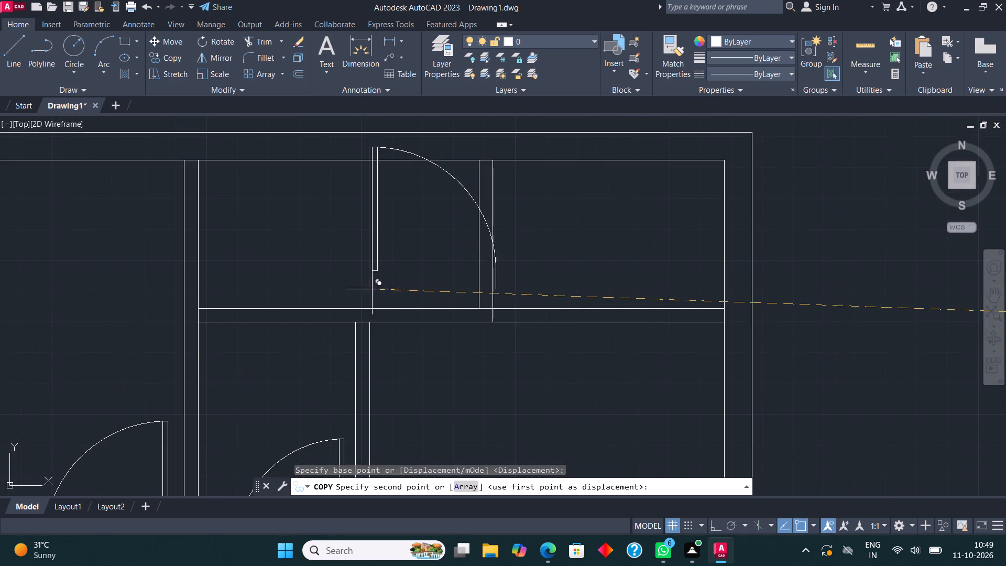
scroll(515, 326, up, 2)
click(472, 318)
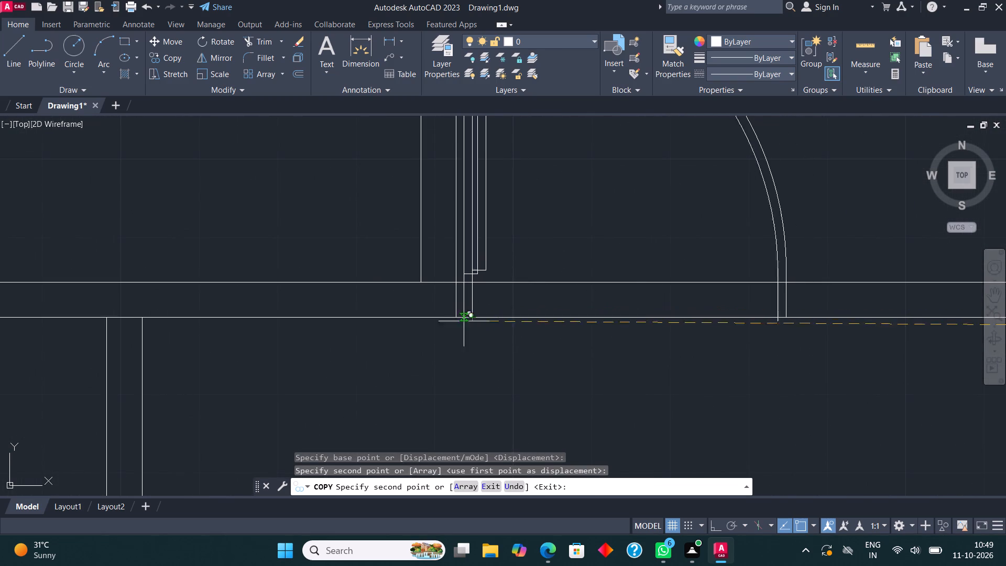
scroll(442, 341, down, 1)
middle_drag(443, 343, 428, 376)
key(Escape)
Scale the door in the small top-right corner room down slightly about the lower end of its leaf side.
scroll(427, 384, down, 4)
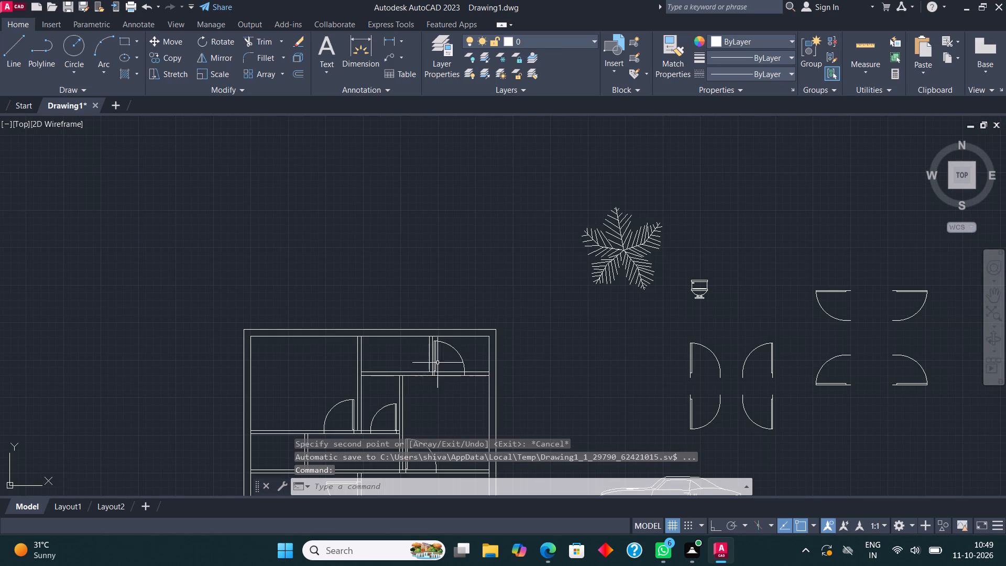
scroll(449, 353, up, 3)
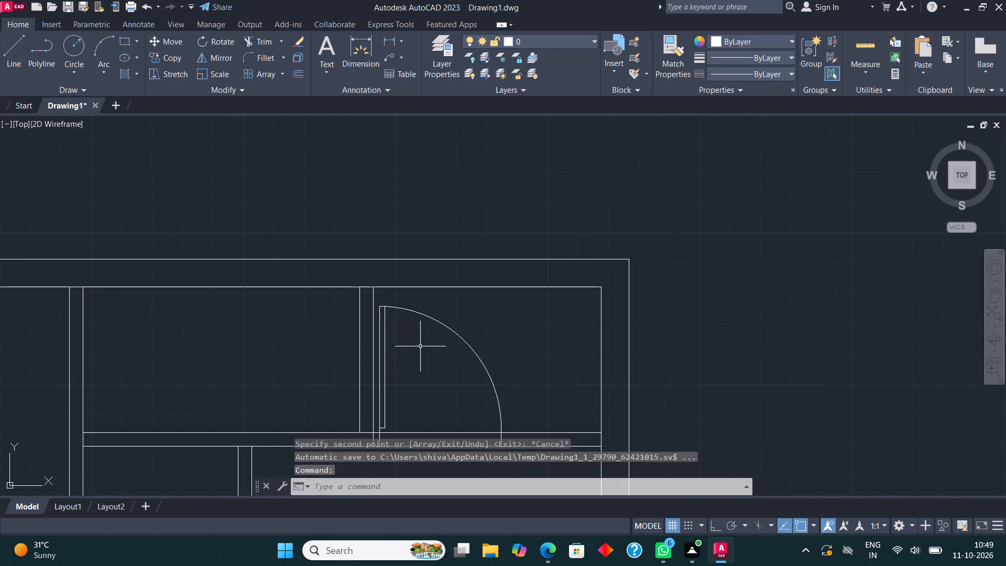
click(376, 328)
click(388, 337)
click(381, 330)
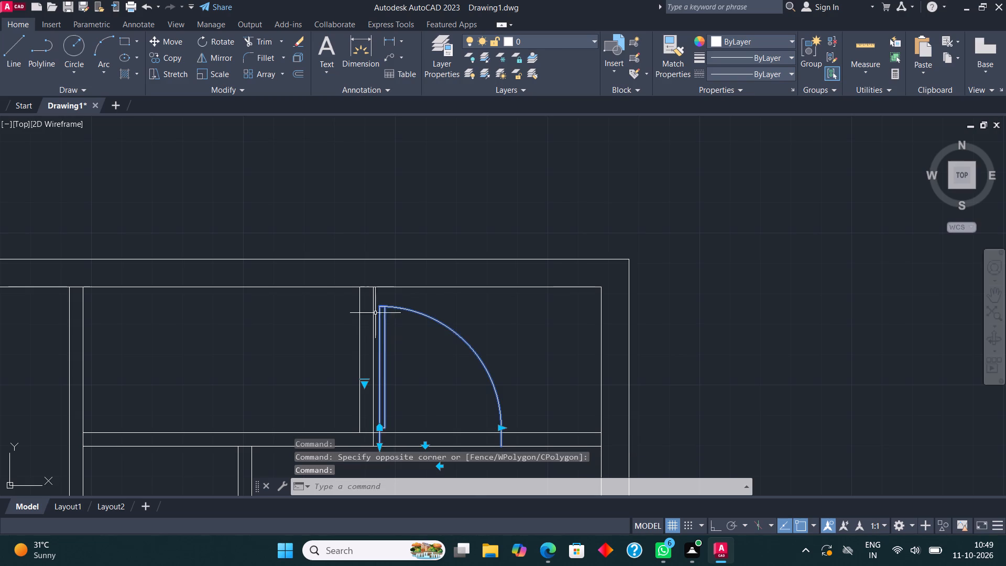
click(226, 74)
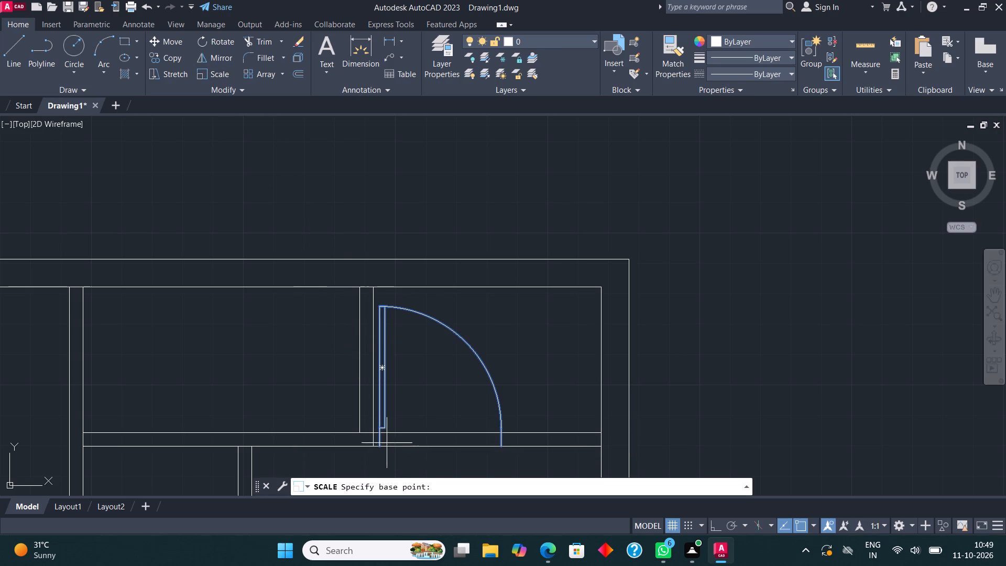
click(380, 445)
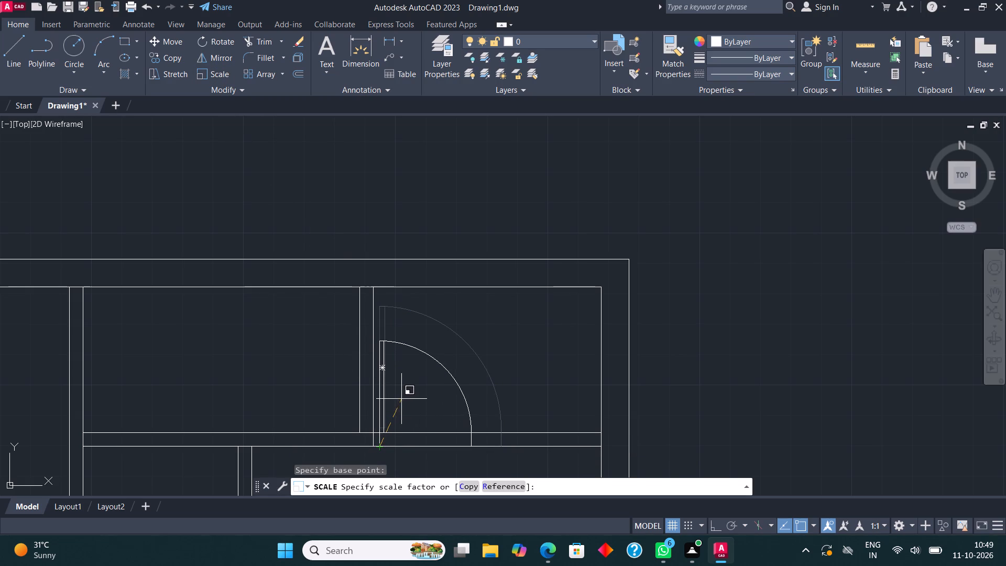
click(403, 395)
Copy the lower-right vertical-leaf door onto the top partition of the plan's bottom-left room, near its right corner.
scroll(476, 242, down, 3)
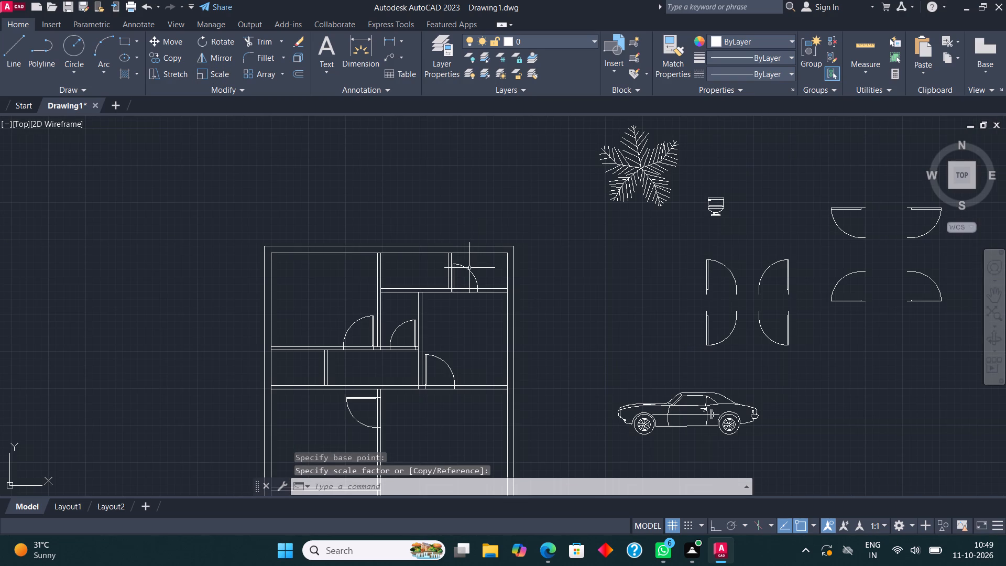
scroll(469, 269, down, 1)
middle_drag(468, 299, 457, 273)
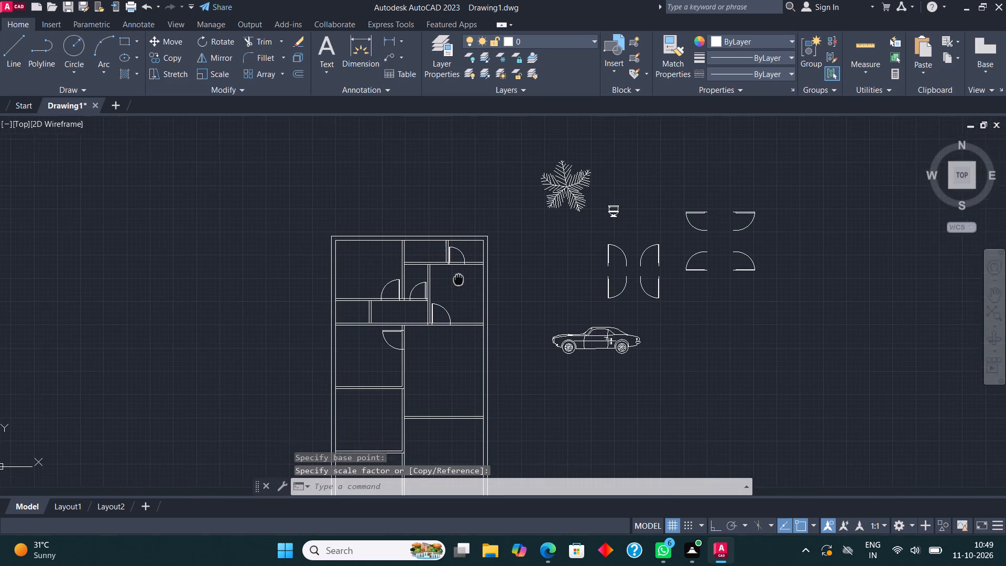
middle_drag(457, 273, 444, 229)
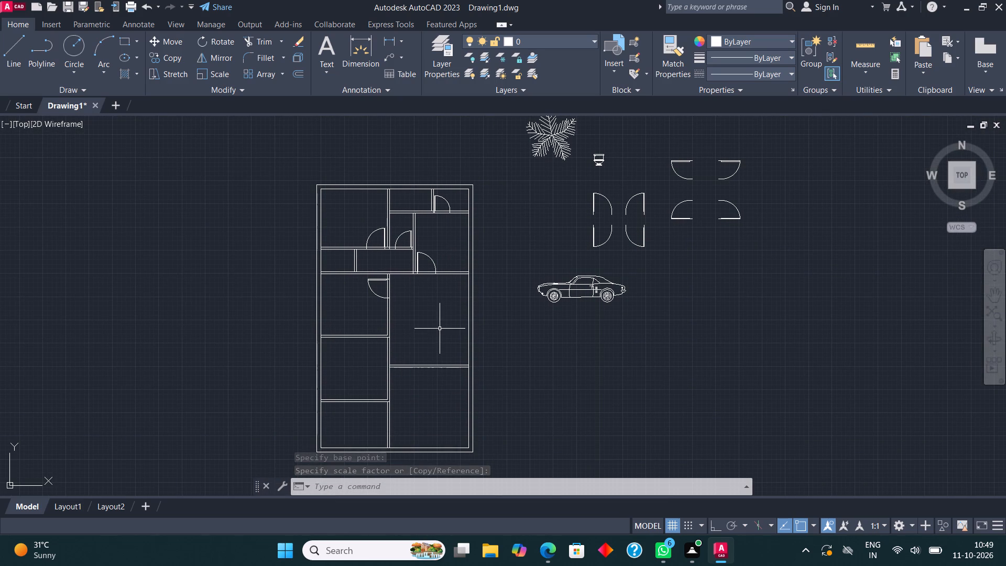
middle_drag(620, 291, 557, 394)
click(582, 339)
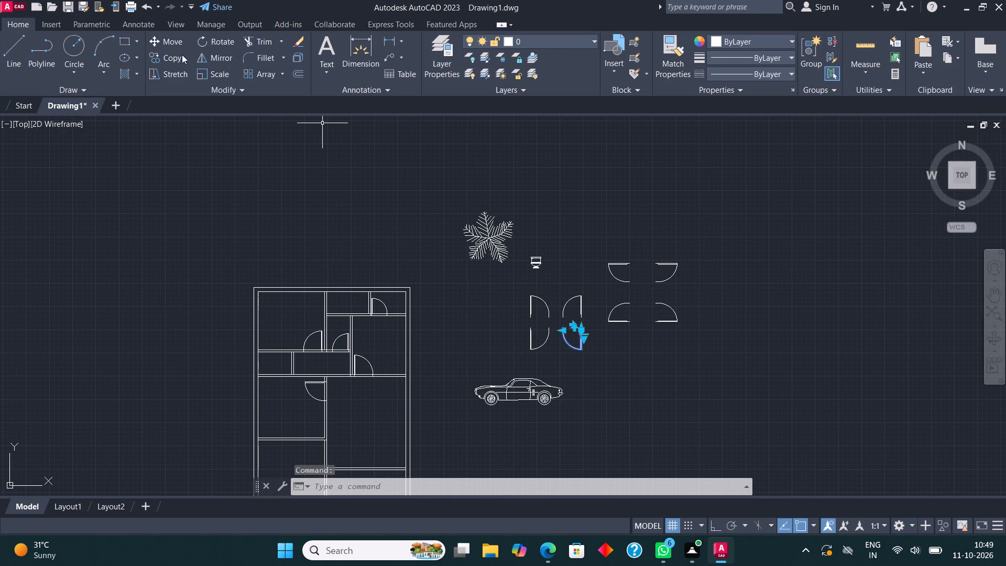
click(173, 55)
scroll(585, 315, up, 4)
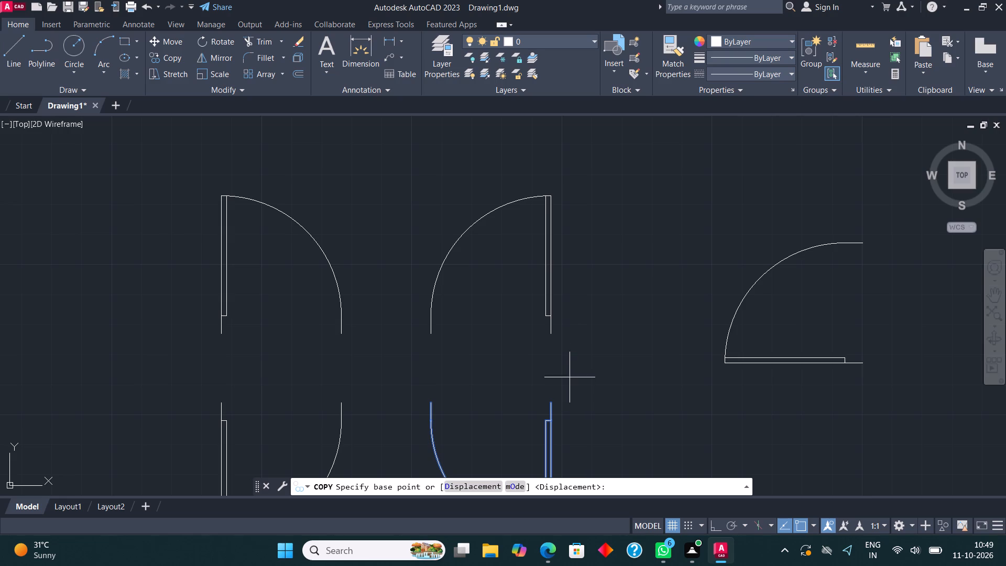
click(549, 403)
scroll(714, 201, down, 5)
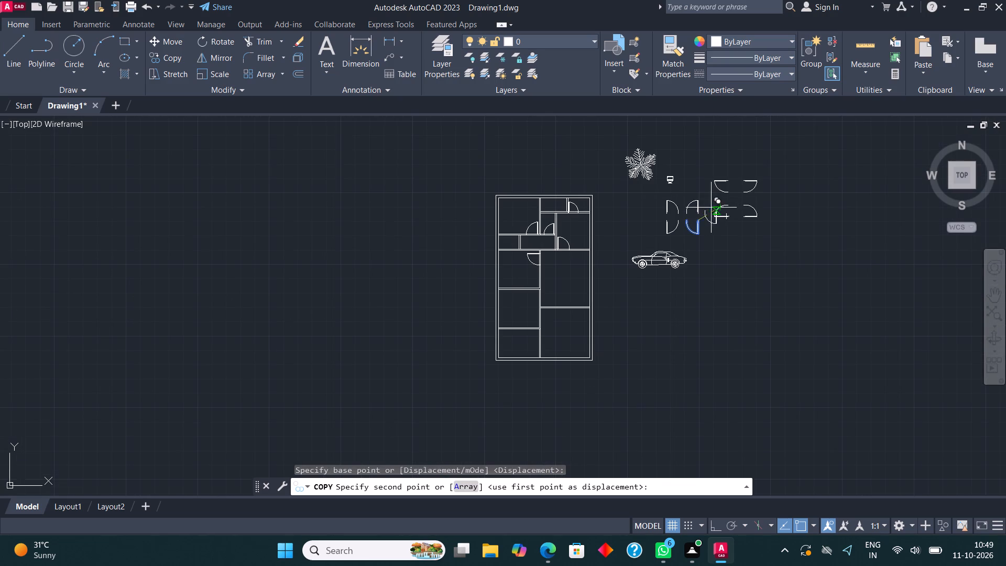
scroll(529, 348, up, 4)
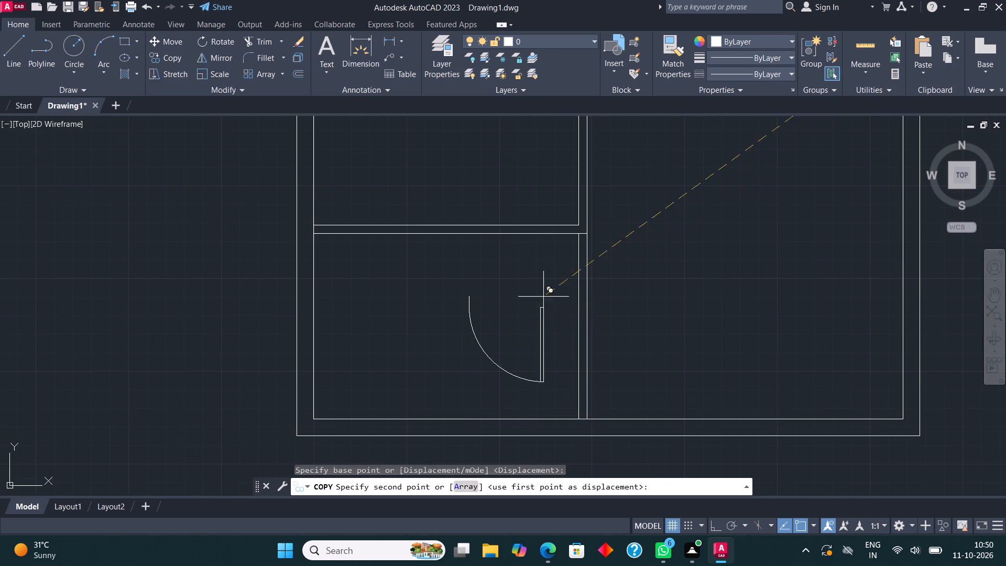
scroll(555, 243, up, 3)
click(595, 170)
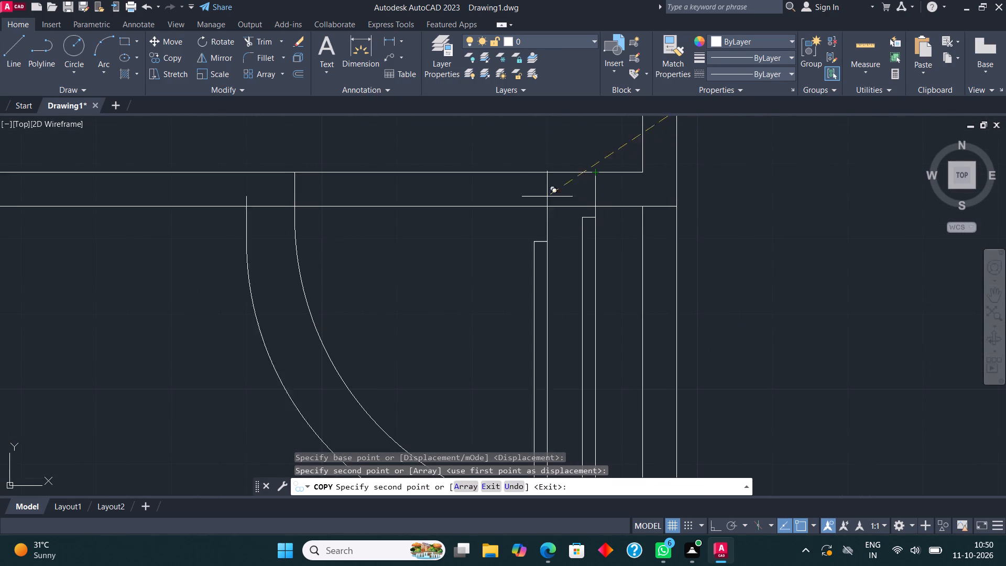
key(Escape)
Trim the partition lines crossing the door opening at the top of the bottom-left room.
scroll(459, 237, down, 5)
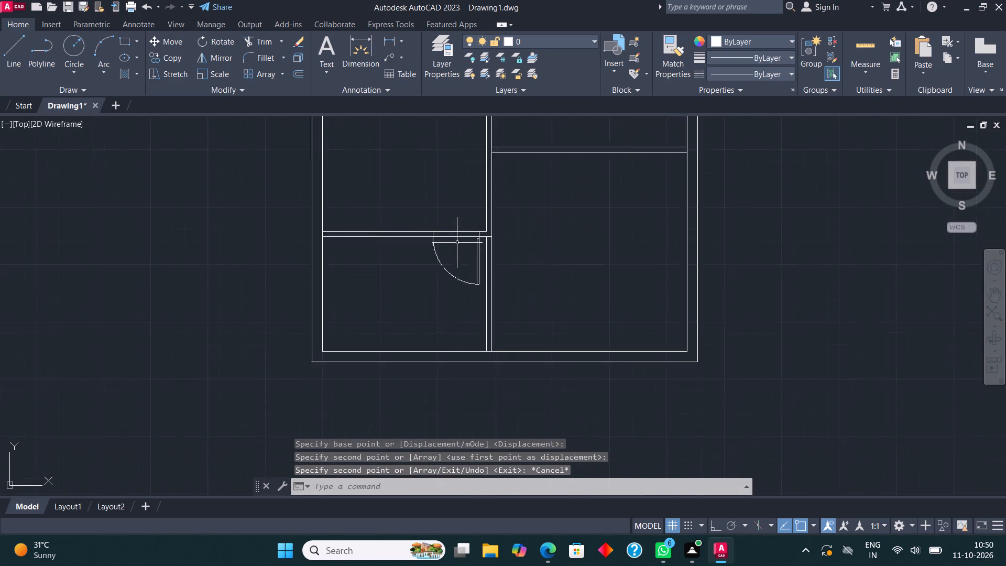
scroll(592, 220, up, 1)
middle_drag(551, 268, 524, 307)
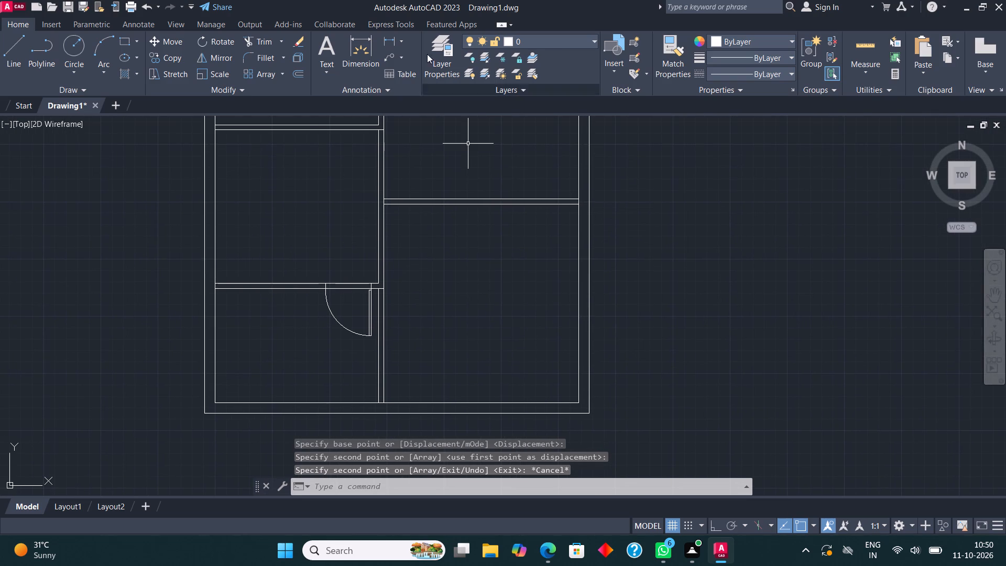
click(265, 35)
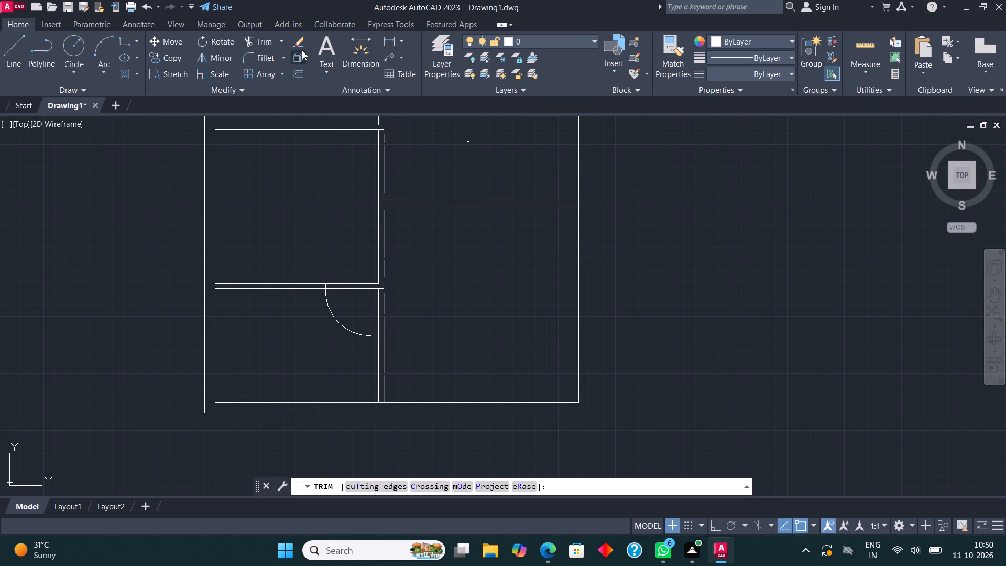
click(346, 310)
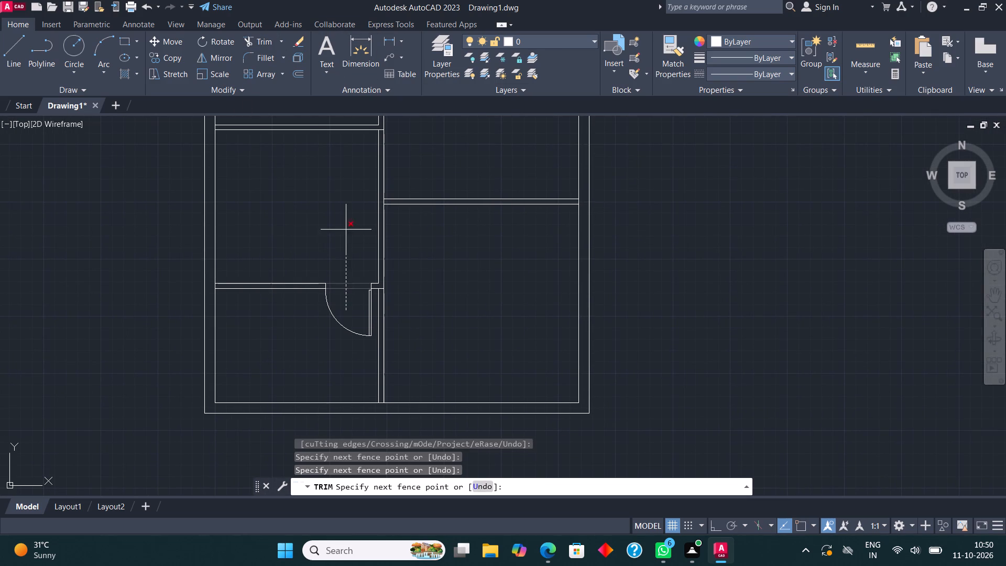
click(346, 230)
Trim the partition lines across the door openings of the left room below the corridor, the upper-right room and the top-left room.
scroll(346, 230, down, 2)
middle_drag(559, 199, 561, 287)
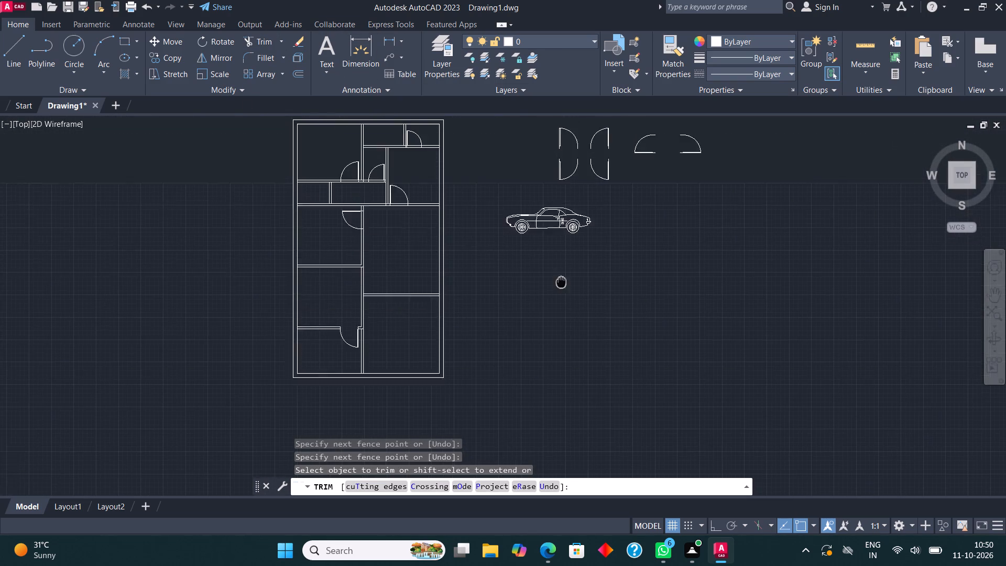
middle_drag(561, 287, 557, 330)
scroll(346, 264, up, 3)
click(371, 303)
click(479, 303)
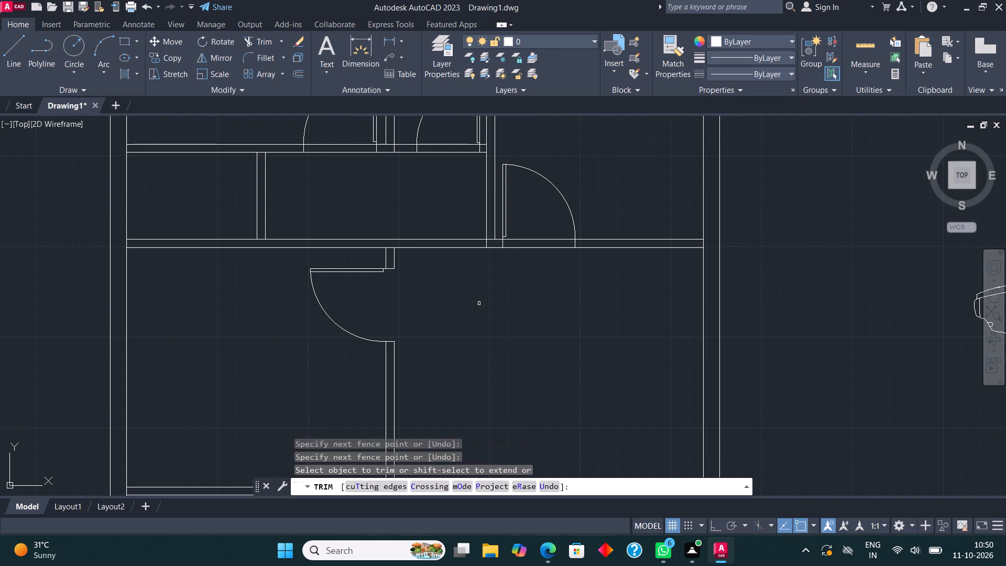
click(548, 224)
click(549, 300)
scroll(549, 300, down, 3)
scroll(491, 232, up, 3)
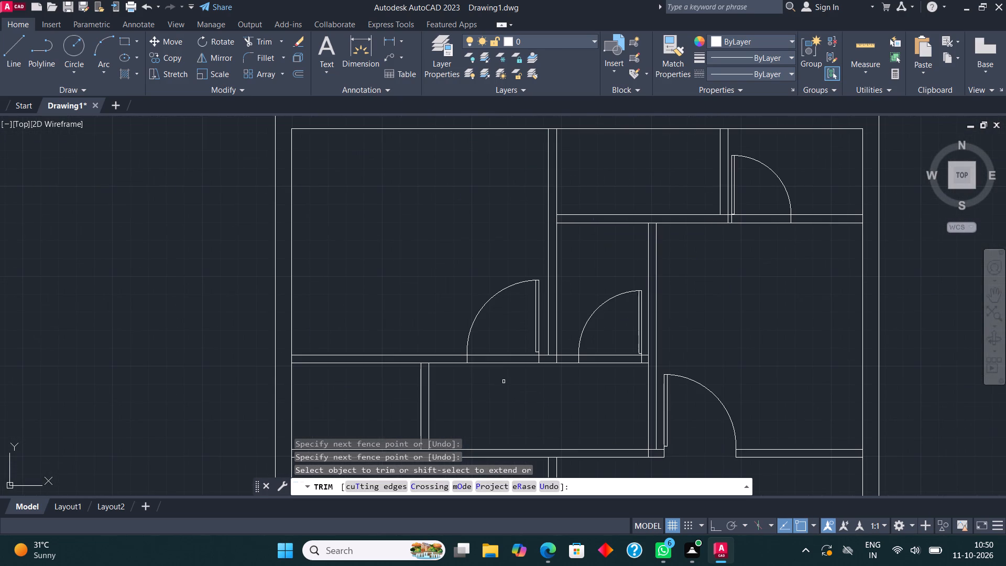
click(509, 340)
click(516, 390)
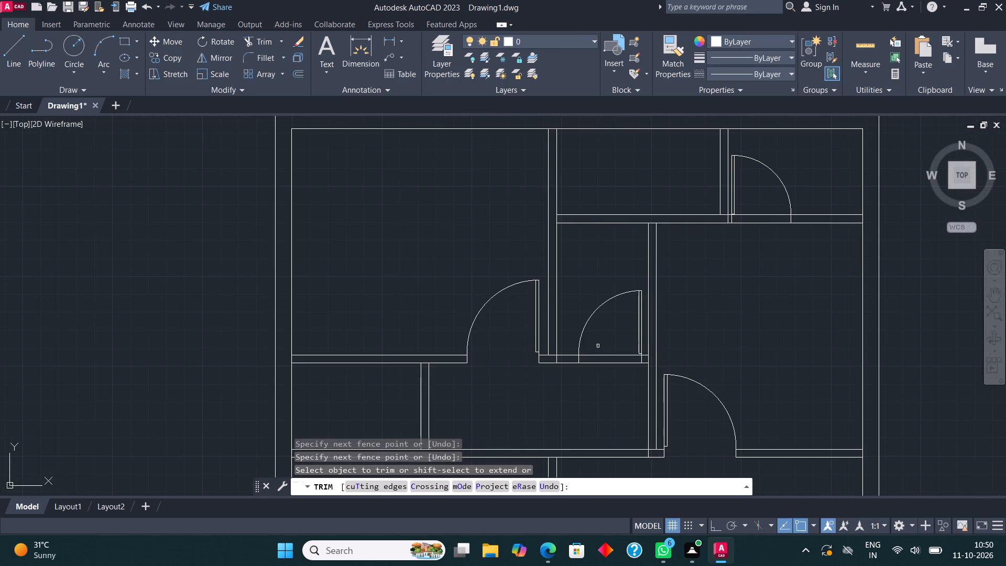
Trim the partition lines across the door openings of the narrow upper-middle room and the top-right corner room.
click(598, 342)
click(605, 411)
drag(754, 200, 754, 210)
click(754, 286)
scroll(754, 287, down, 2)
middle_drag(745, 285, 398, 219)
key(Escape)
scroll(404, 279, down, 1)
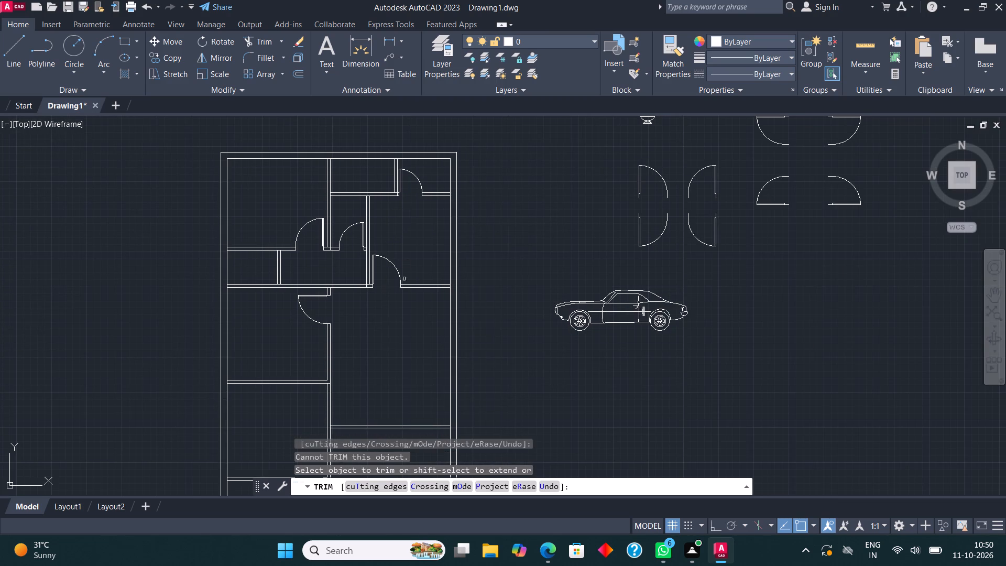
scroll(405, 281, down, 1)
scroll(473, 234, up, 3)
key(space)
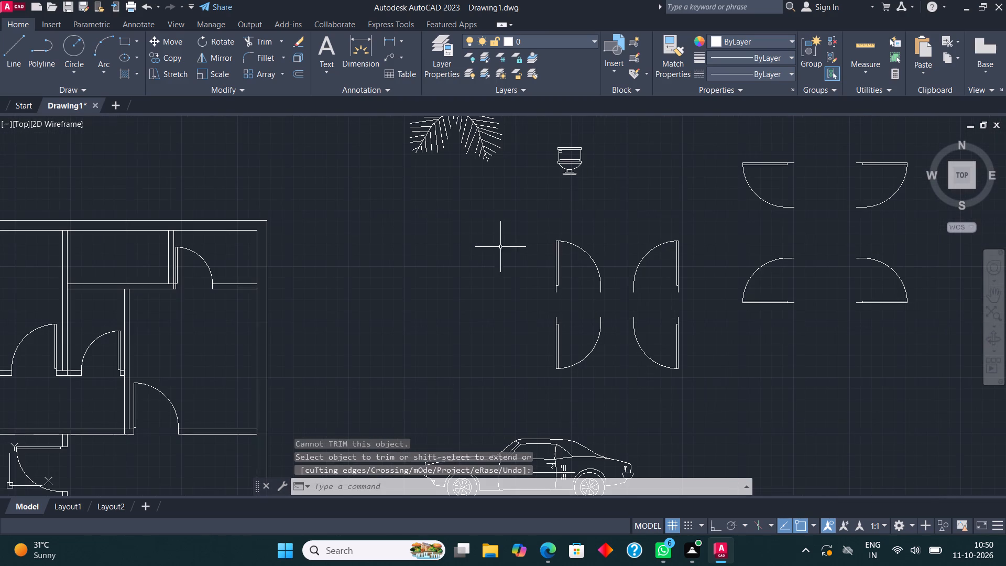
Move the spare upper-right vertical-leaf door so its arc end meets the upper-left door's arc end, forming a double door.
scroll(631, 286, up, 2)
click(632, 286)
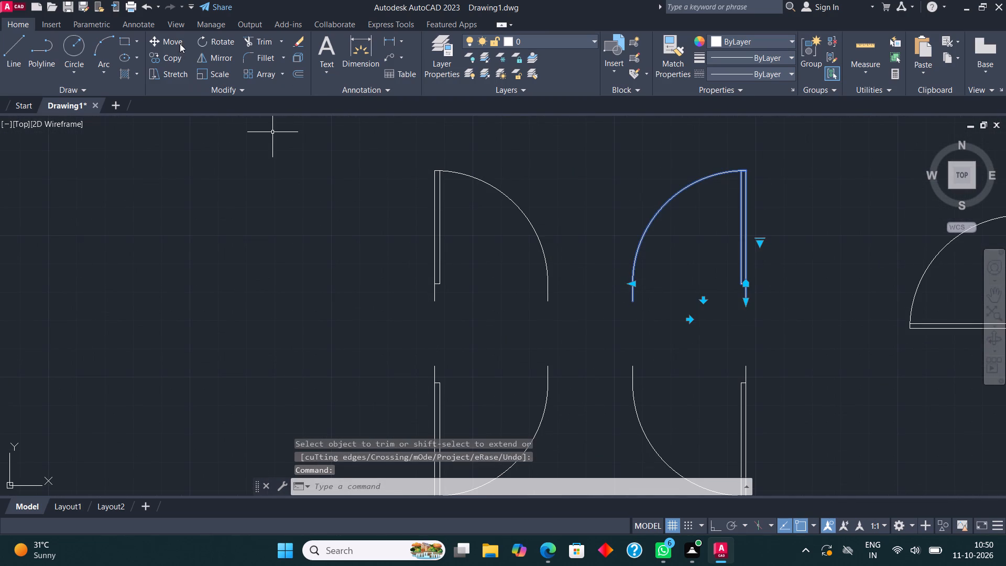
click(180, 43)
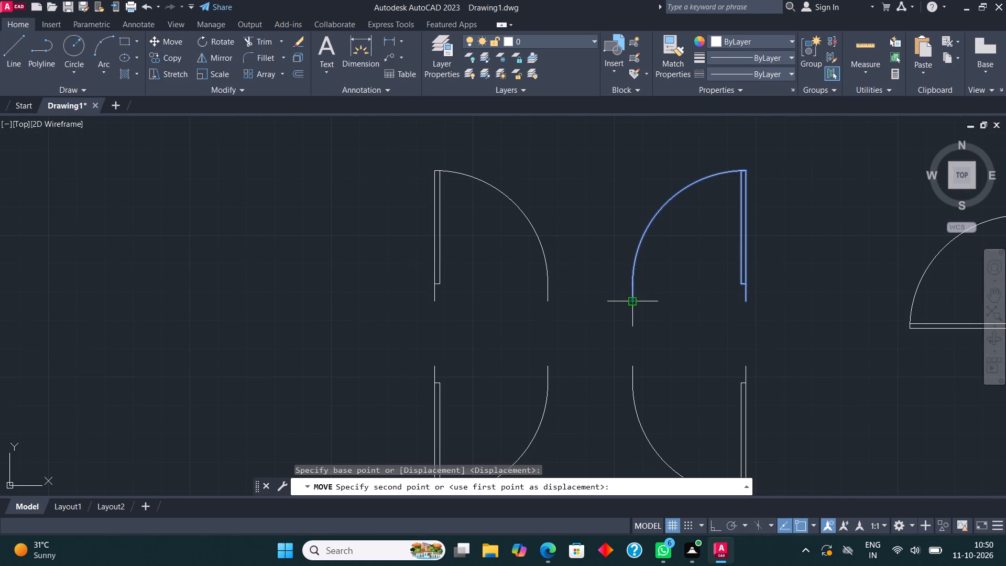
click(636, 305)
click(544, 304)
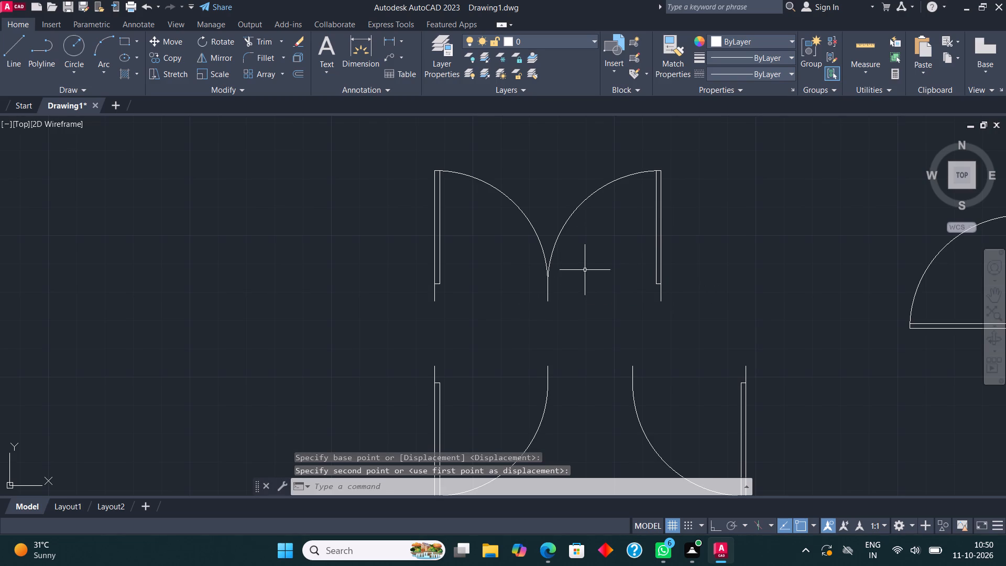
key(Escape)
Scale the double door down to roughly half size about the lower end of its left leaf.
drag(623, 264, 618, 257)
click(482, 226)
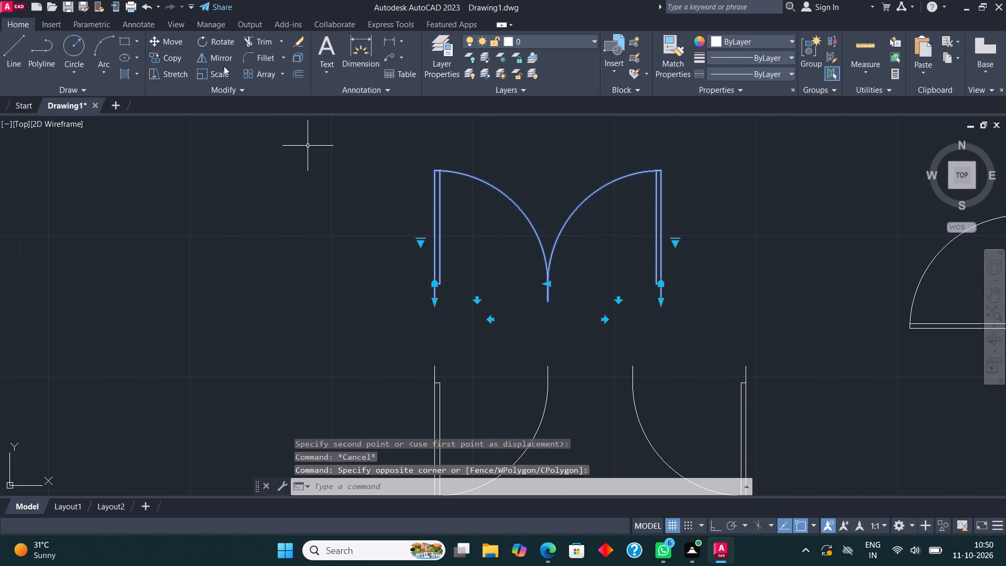
click(223, 73)
click(434, 296)
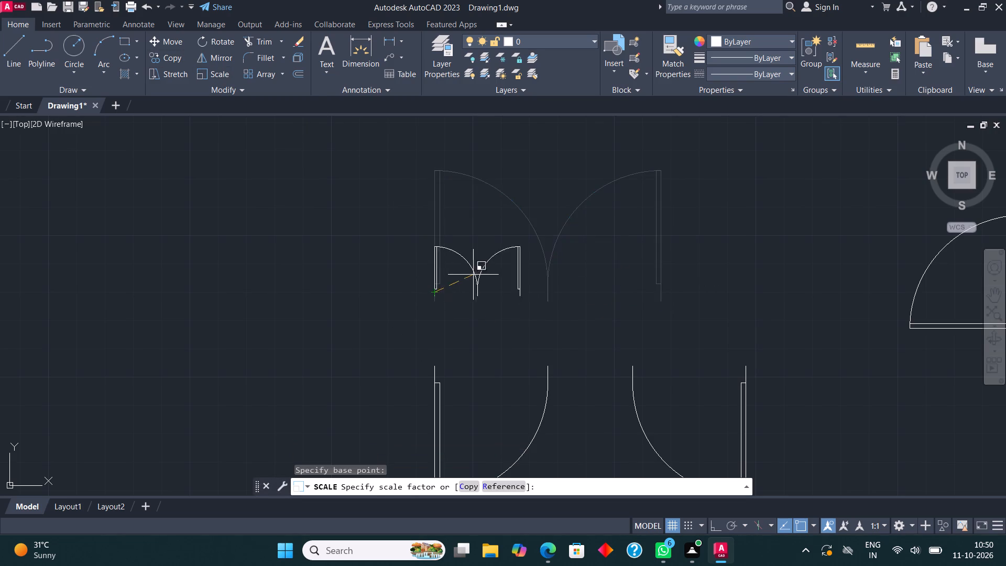
click(487, 258)
Copy the double door onto the top partition of the plan's bottom-right room, near the right outer wall.
drag(524, 282, 519, 280)
click(463, 241)
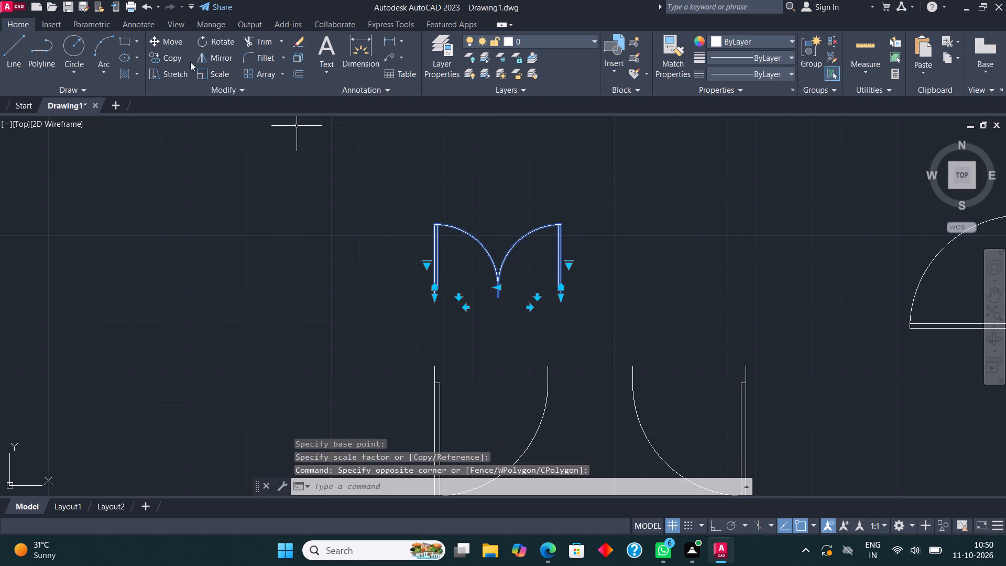
click(165, 51)
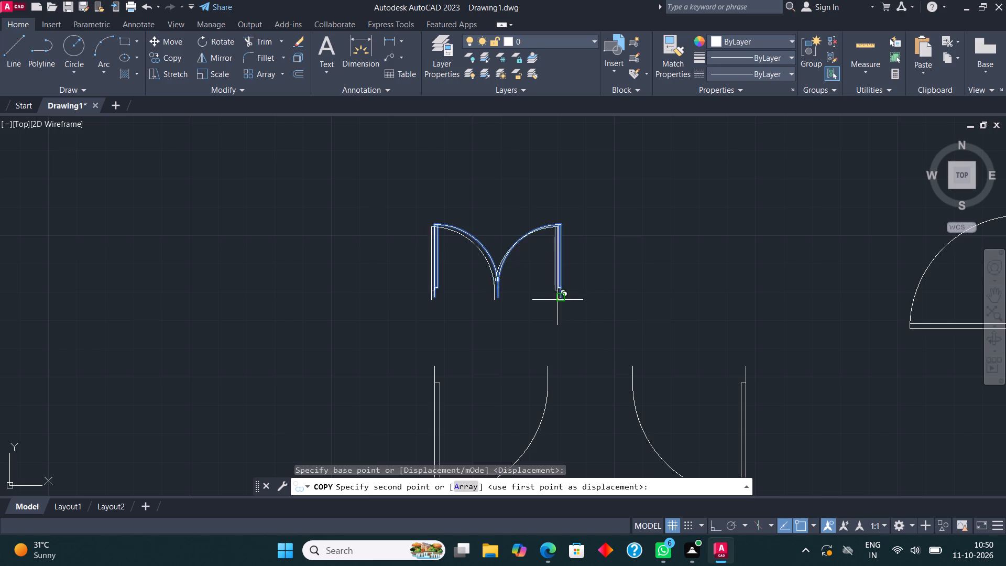
click(557, 300)
scroll(650, 220, down, 3)
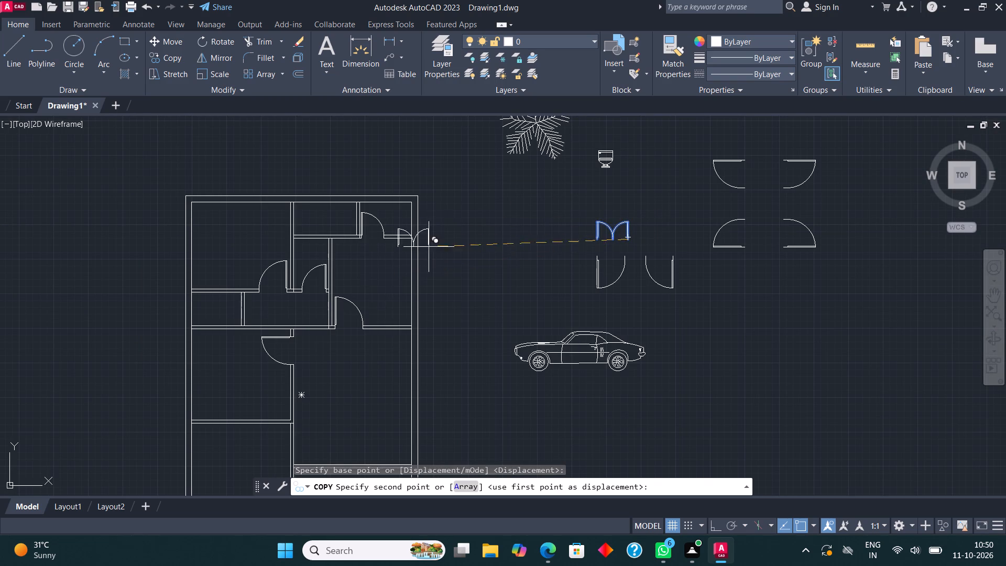
scroll(494, 209, down, 2)
scroll(459, 325, up, 4)
scroll(451, 258, up, 4)
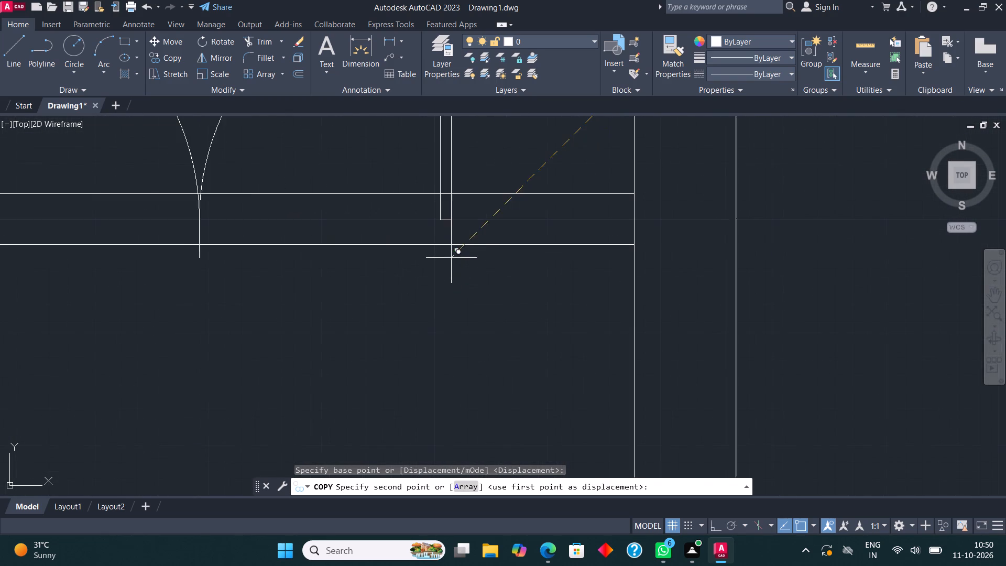
click(515, 243)
scroll(486, 360, down, 4)
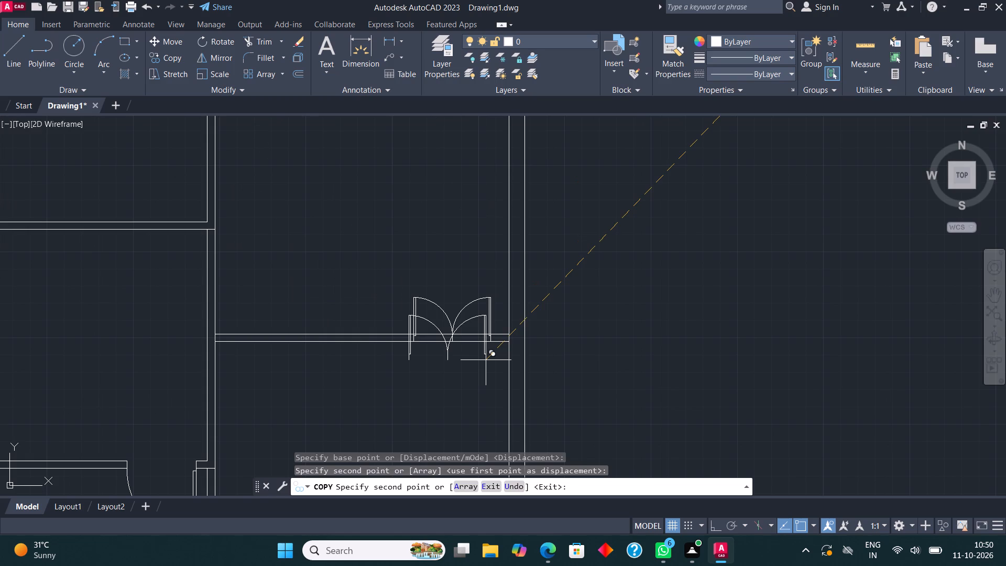
key(Escape)
Trim the partition lines across both halves of the double-door opening above the bottom-right room.
click(266, 39)
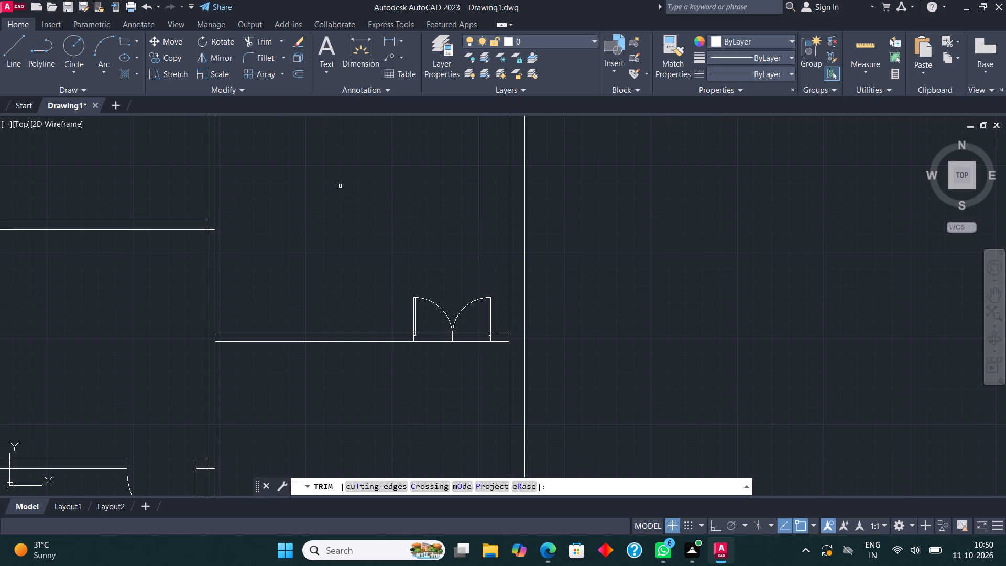
scroll(427, 356, up, 2)
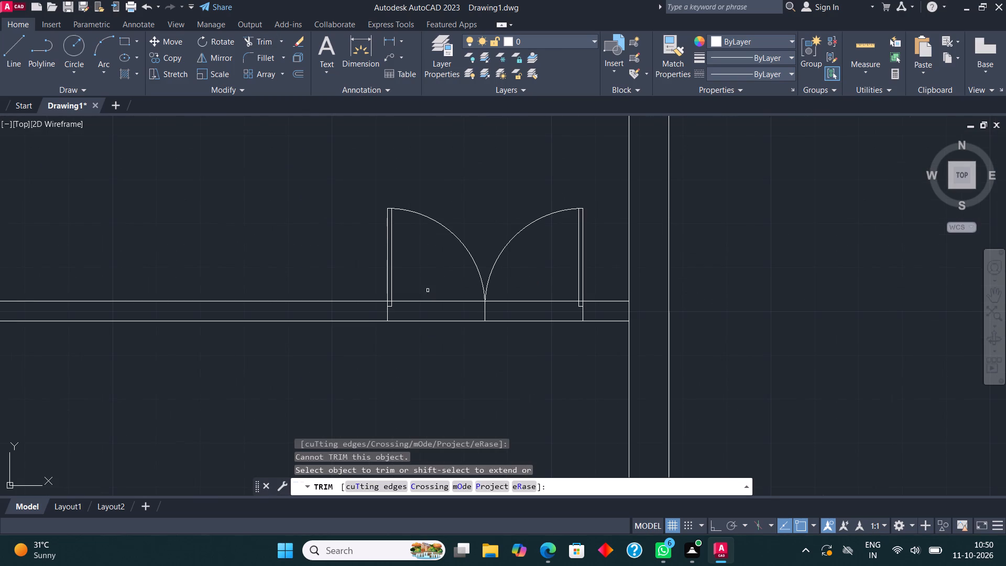
click(444, 290)
click(444, 374)
drag(549, 275, 549, 284)
drag(551, 358, 551, 365)
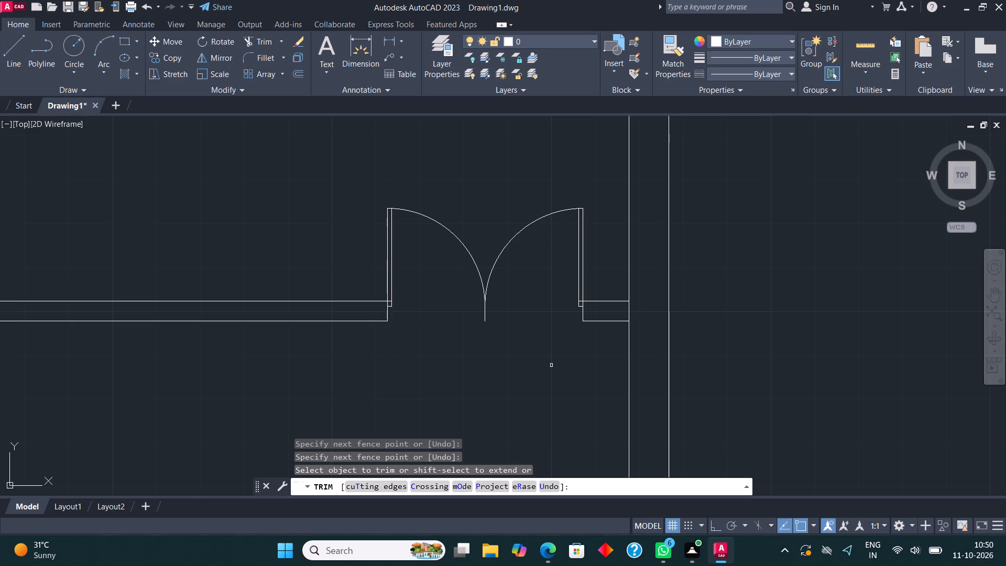
scroll(551, 365, down, 4)
middle_drag(533, 320, 594, 424)
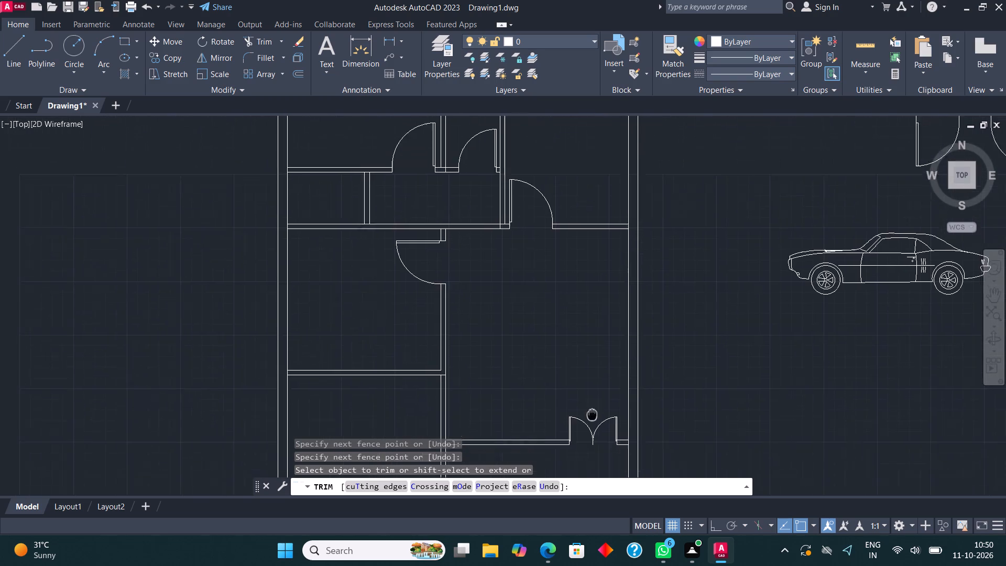
middle_drag(594, 424, 594, 443)
key(Escape)
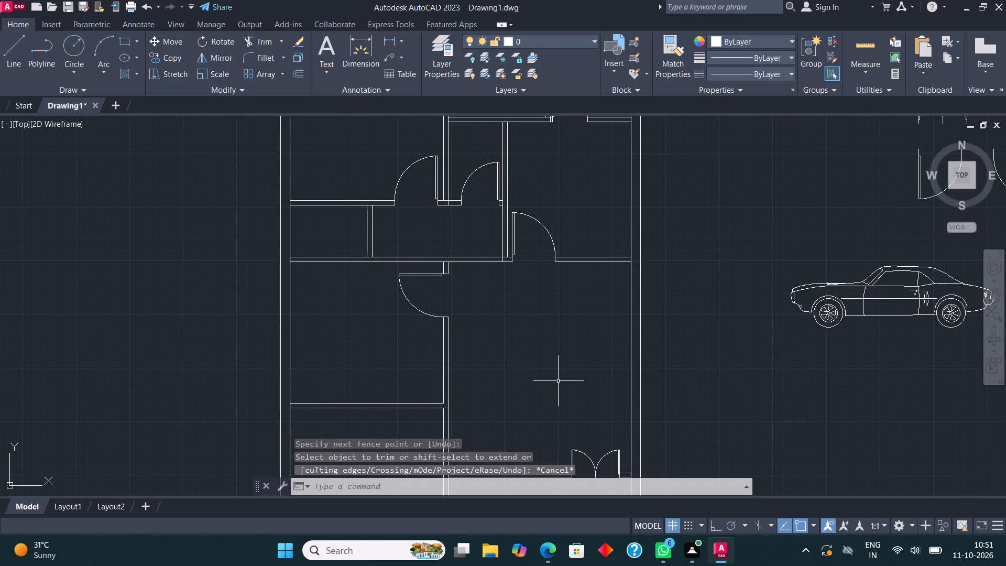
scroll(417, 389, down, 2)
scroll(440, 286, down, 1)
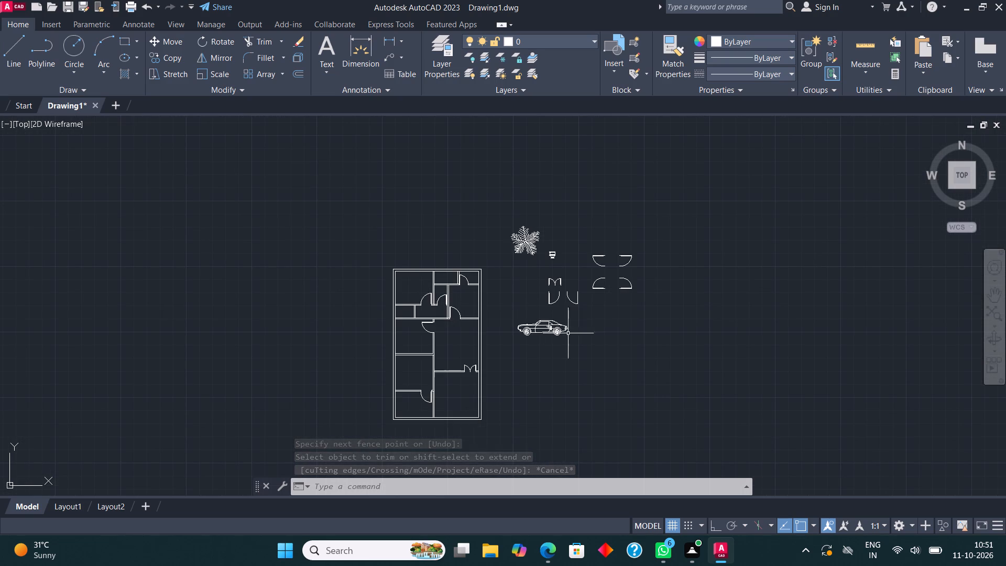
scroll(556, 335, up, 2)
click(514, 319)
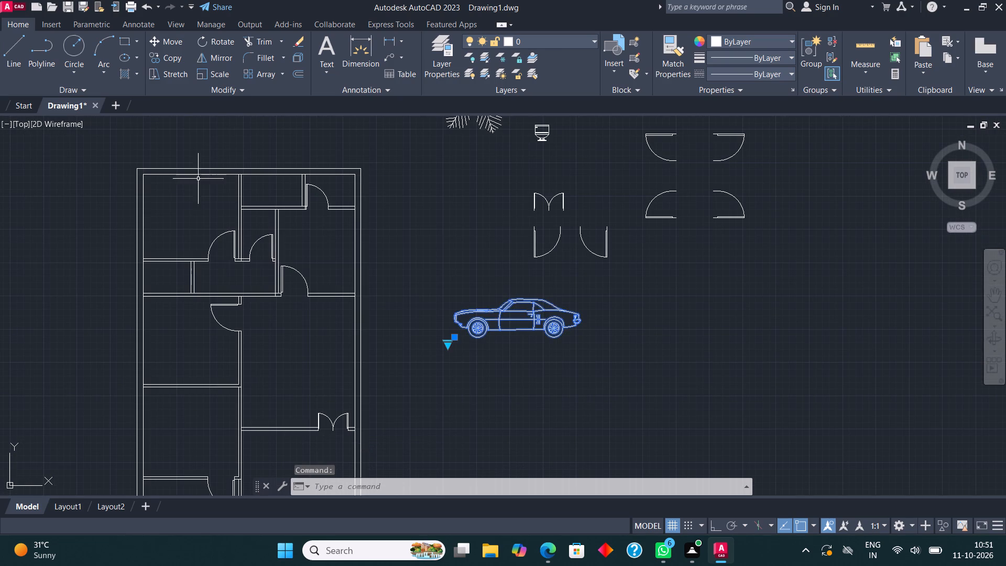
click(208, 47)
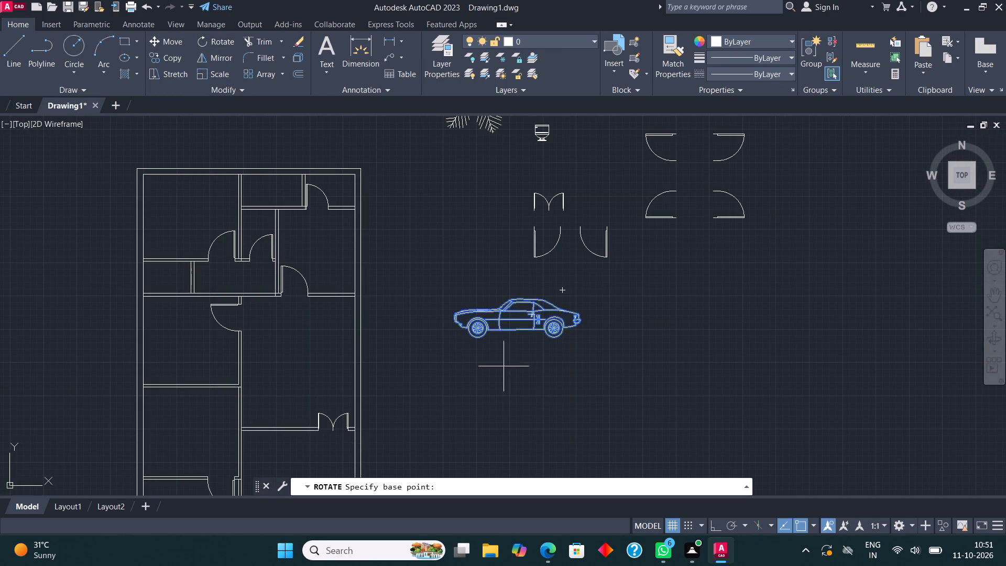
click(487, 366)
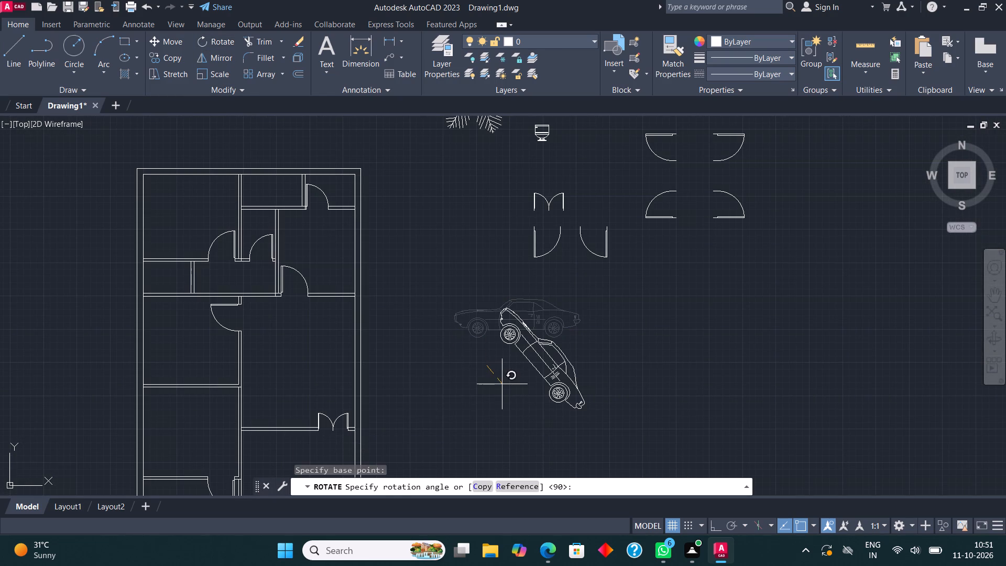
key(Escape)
Switch the car block from its side view to the top view.
click(562, 318)
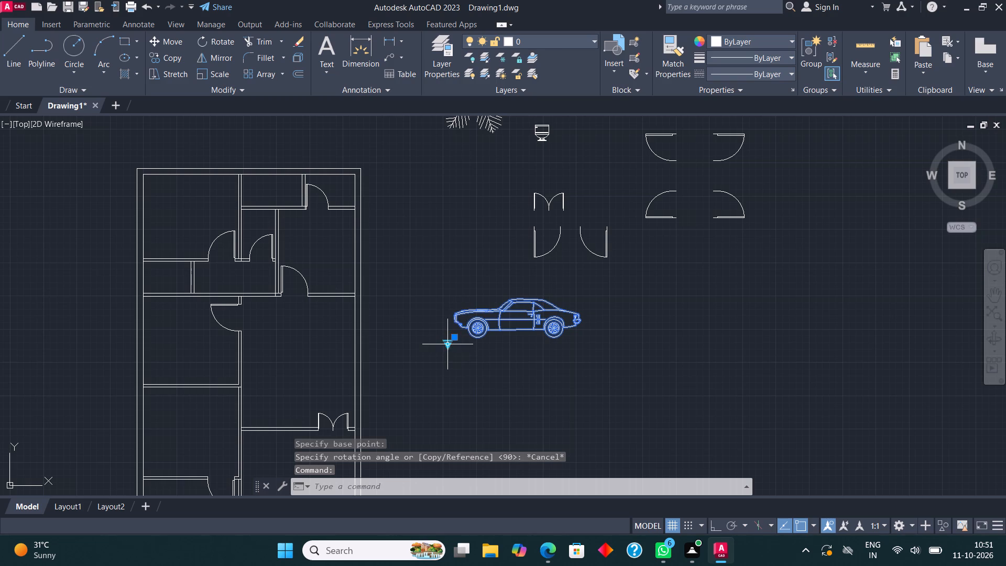
click(450, 342)
click(520, 363)
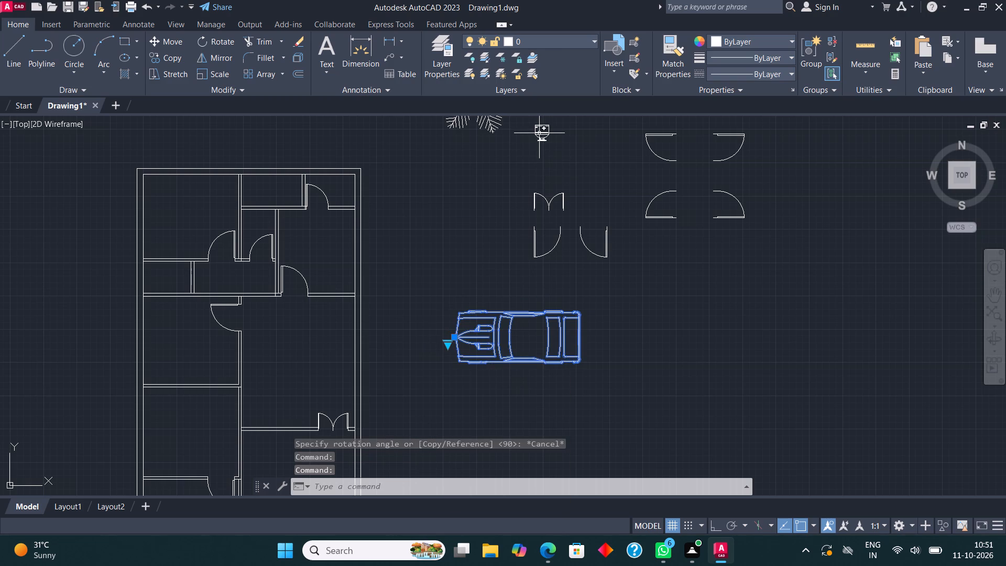
Switch the toilet block's view to Elongated (Plan).
click(539, 133)
click(532, 148)
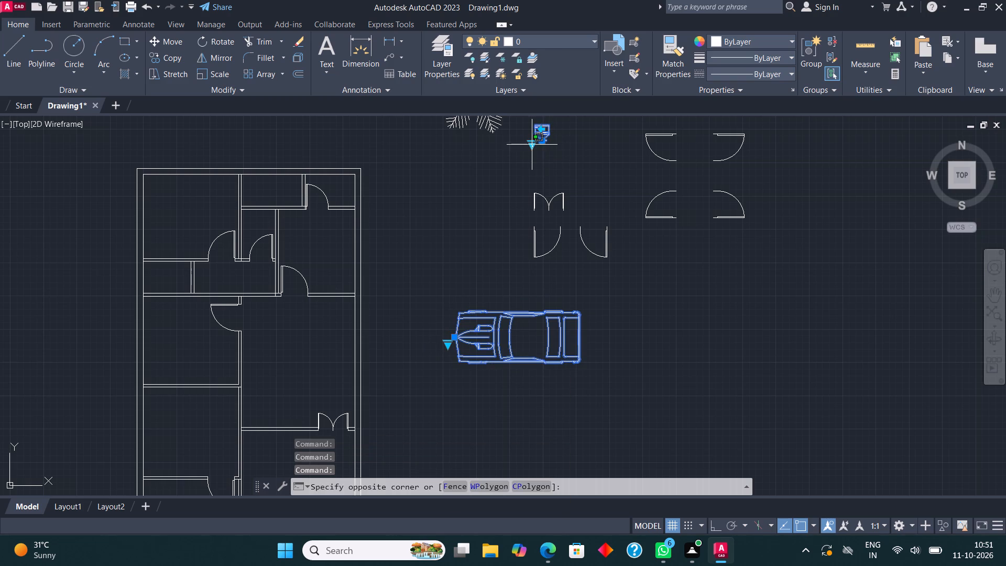
click(529, 144)
click(532, 146)
click(585, 168)
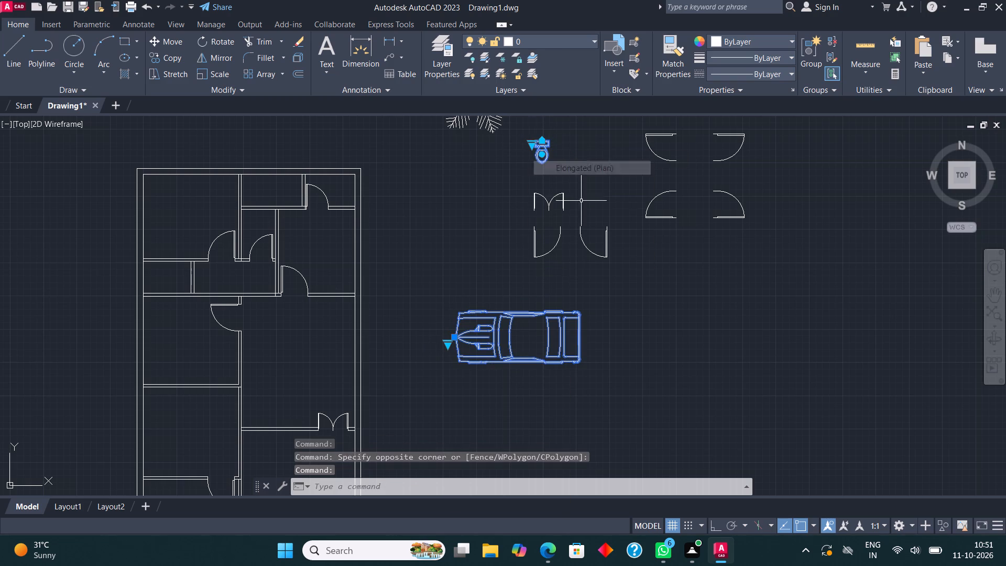
key(Escape)
Rotate the car block 90° clockwise with Ortho on, so its front faces the top of the plan.
click(497, 326)
click(466, 280)
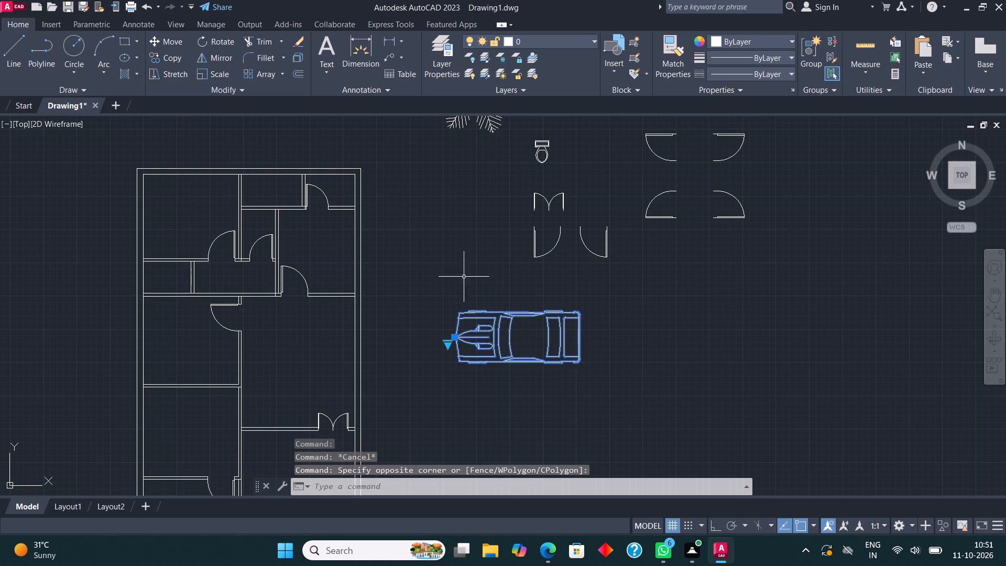
click(221, 47)
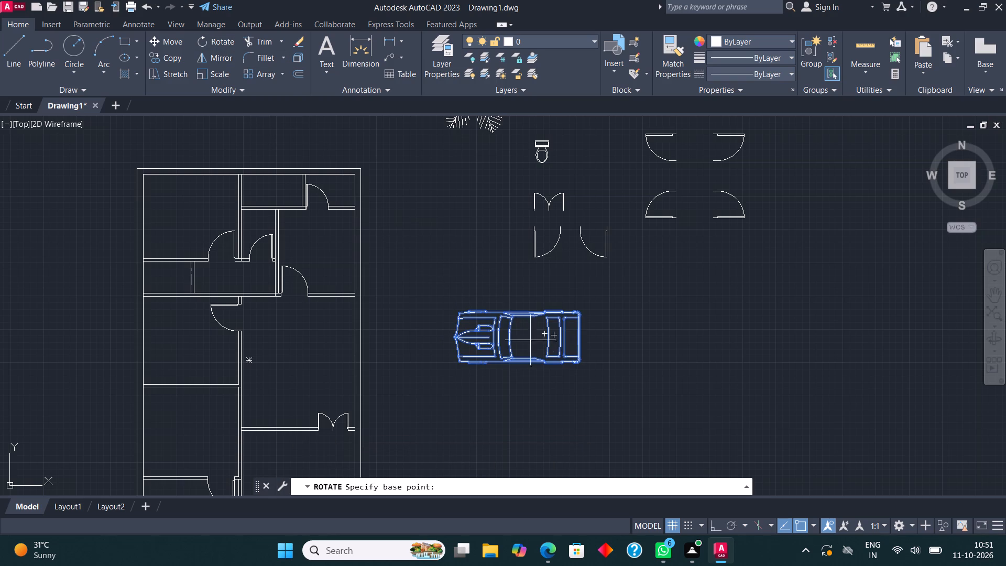
click(528, 351)
key(F8)
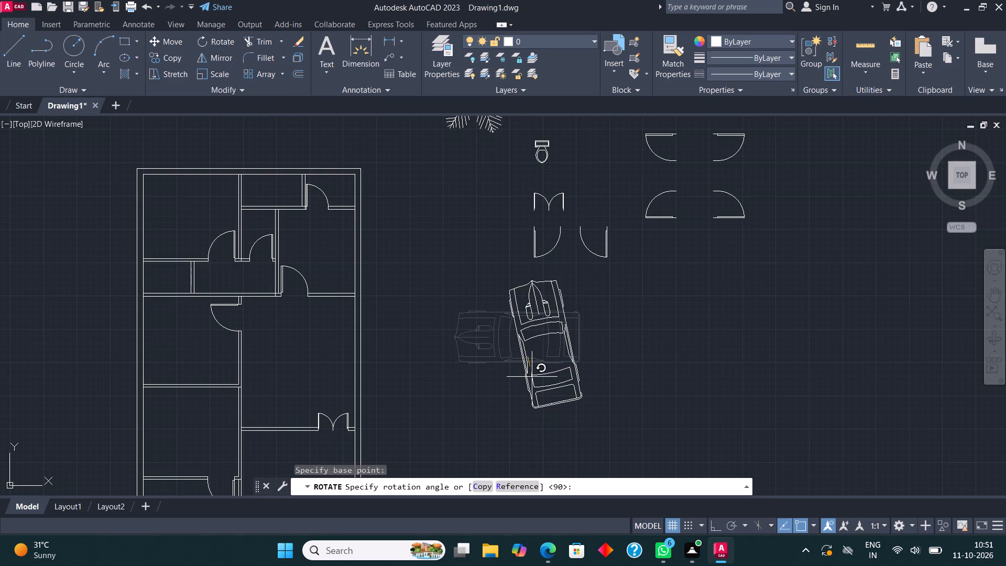
click(530, 404)
Move the car block down, with Ortho off, to the open space beside the plan's bottom-right room.
scroll(530, 404, down, 1)
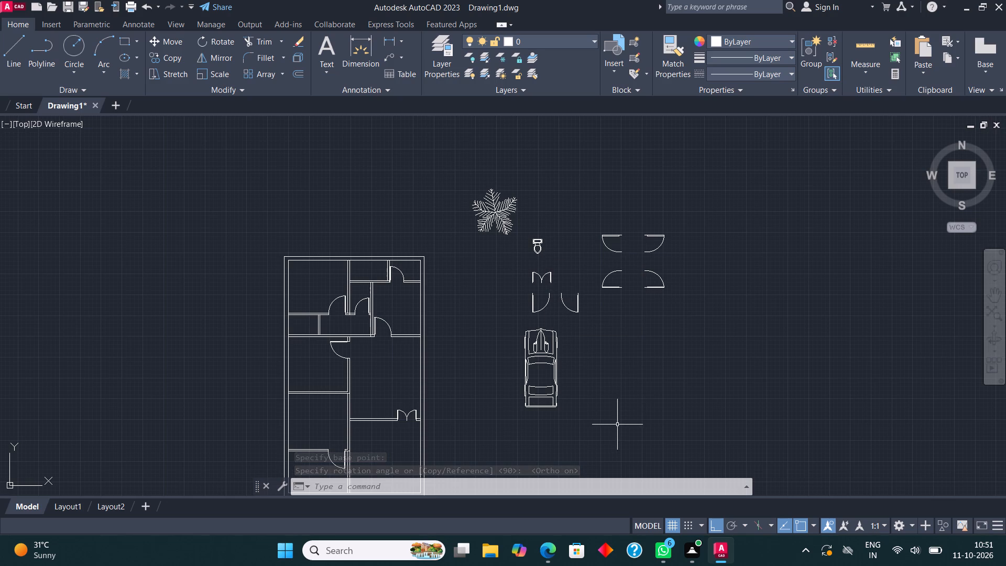
scroll(540, 406, up, 2)
click(531, 383)
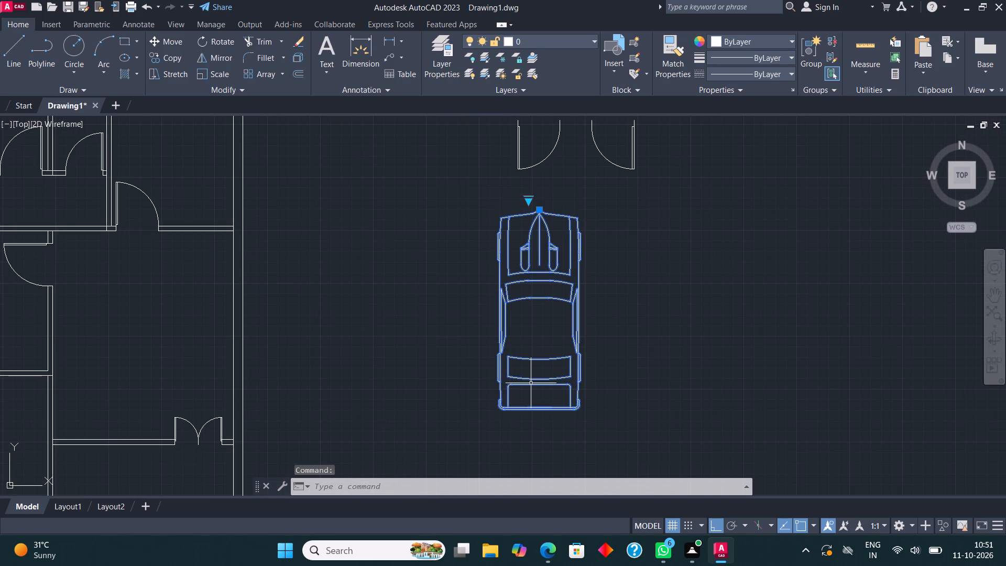
click(161, 41)
click(522, 302)
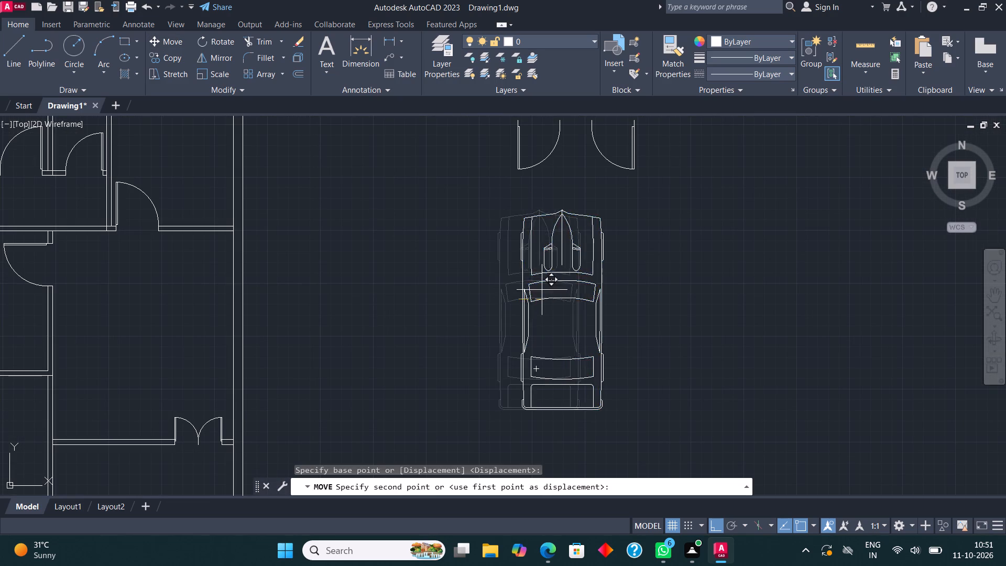
key(F8)
scroll(696, 232, down, 2)
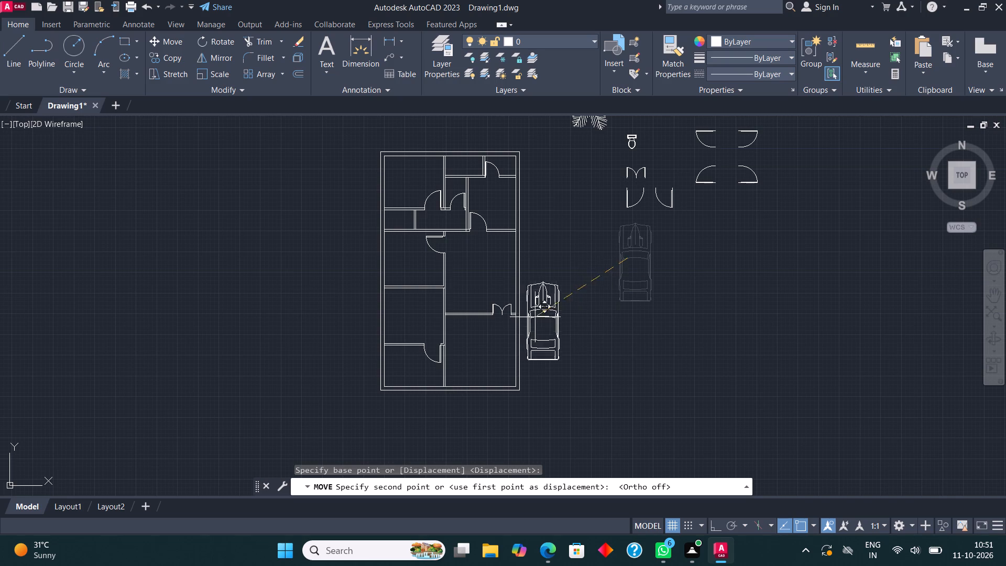
scroll(450, 346, up, 3)
scroll(349, 340, down, 3)
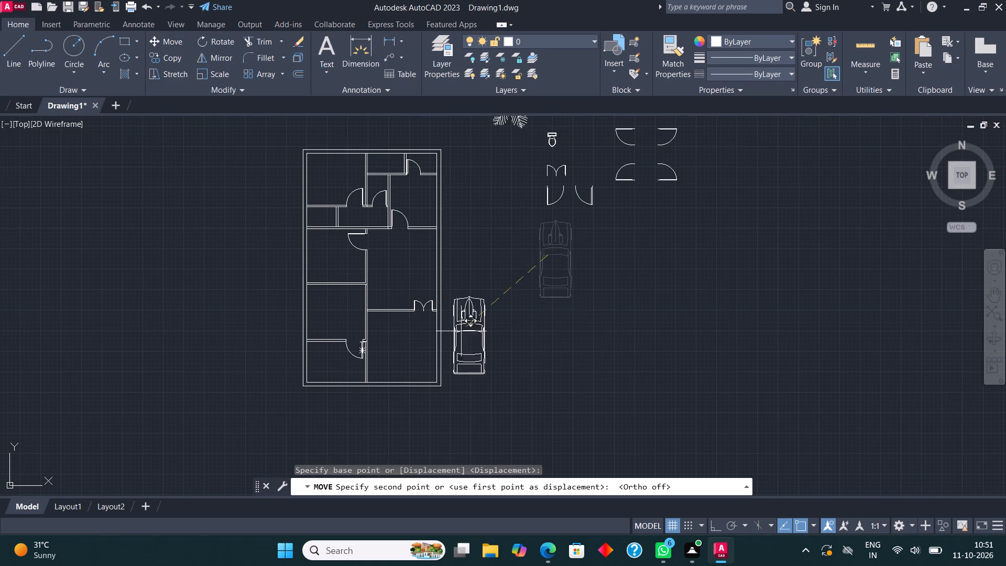
click(536, 333)
key(Escape)
Scale the car block down by eye about a point on its body, to suit the plan's bottom-right room.
click(543, 328)
click(513, 298)
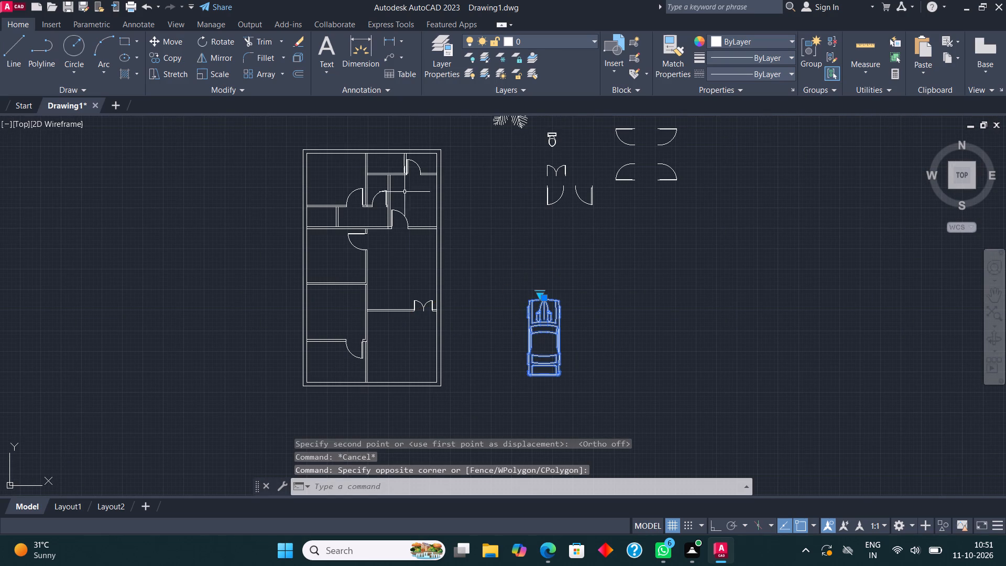
click(216, 72)
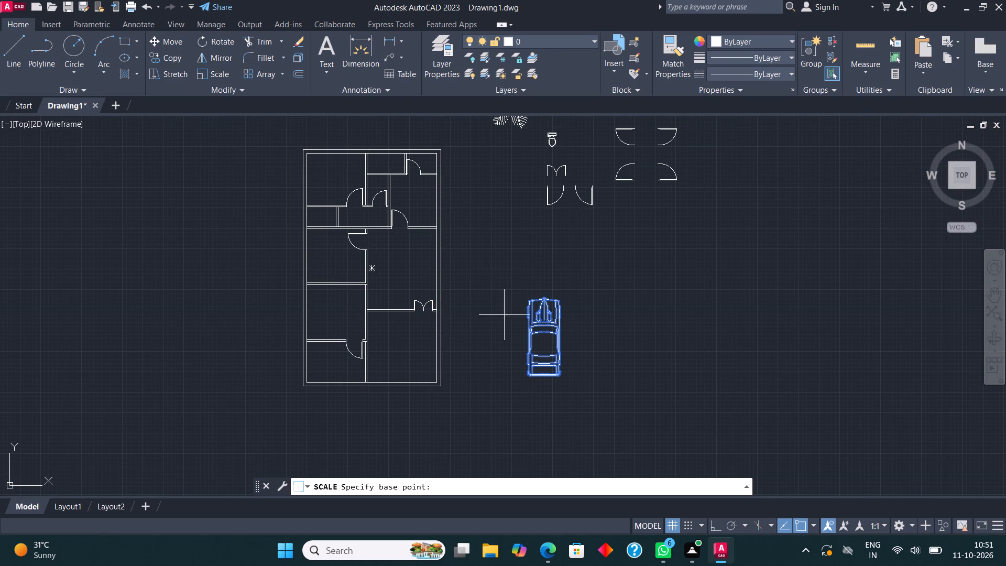
scroll(545, 375, up, 1)
click(540, 325)
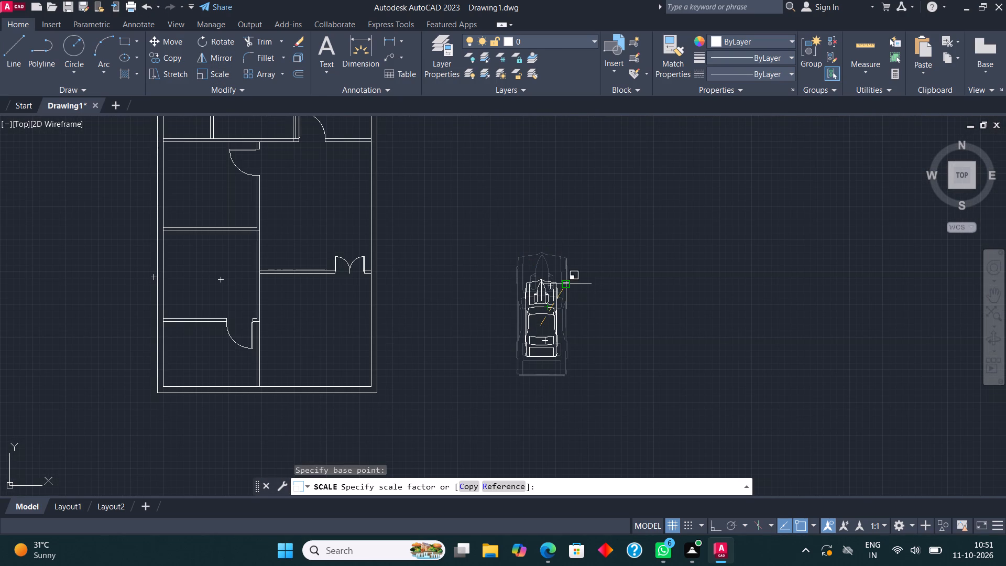
click(566, 281)
Move the car block into the plan's bottom-right room, close to the partition on the room's left side.
click(562, 292)
click(502, 288)
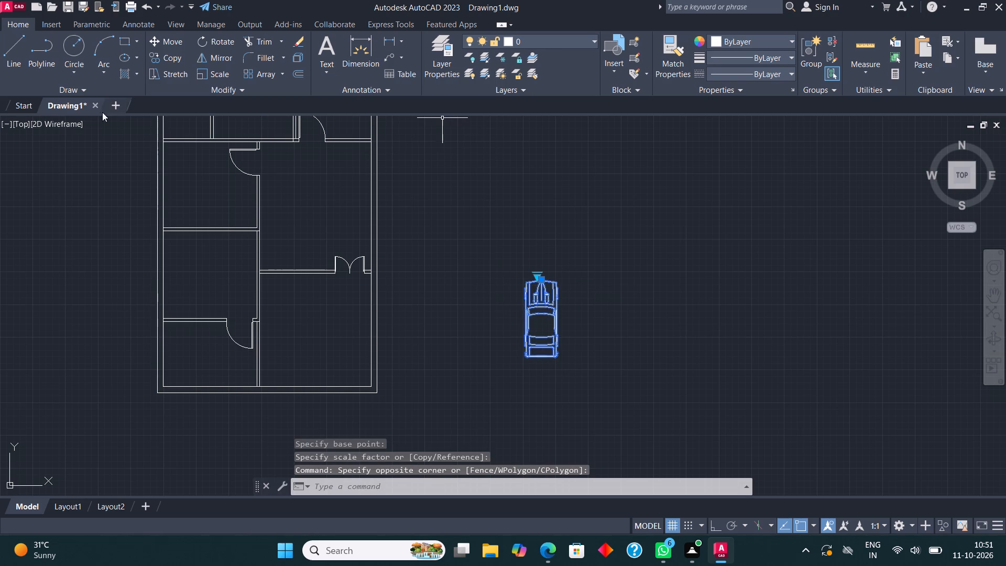
click(174, 42)
click(570, 329)
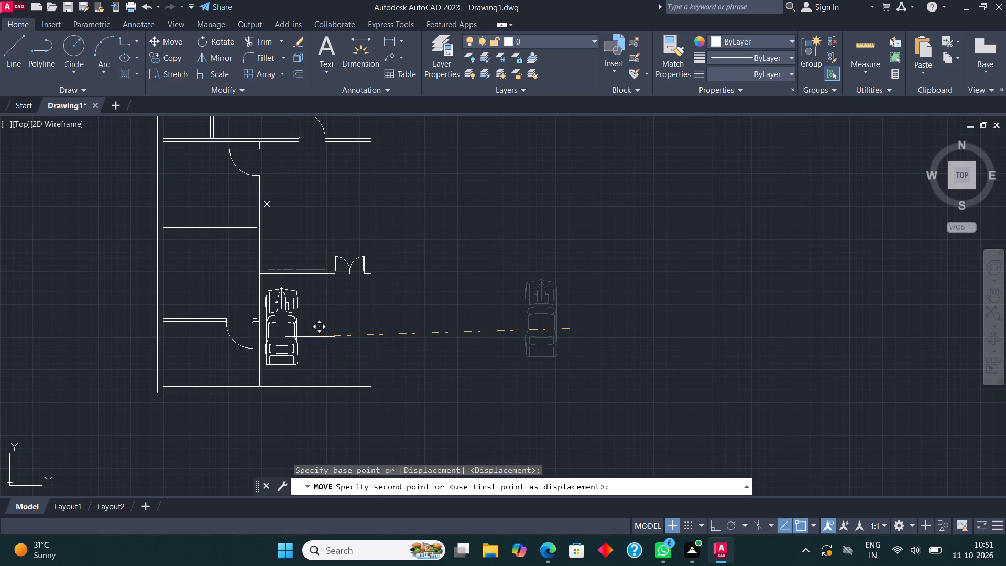
click(313, 335)
middle_drag(340, 336, 395, 332)
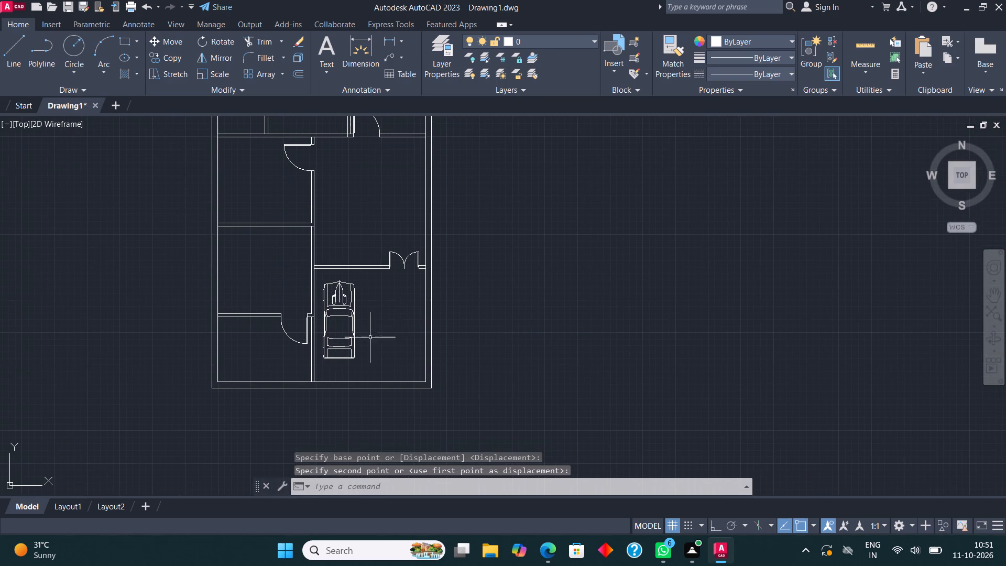
Scale the car block up slightly about its middle, keeping it within the bottom-right room.
scroll(361, 340, up, 2)
click(322, 276)
click(316, 279)
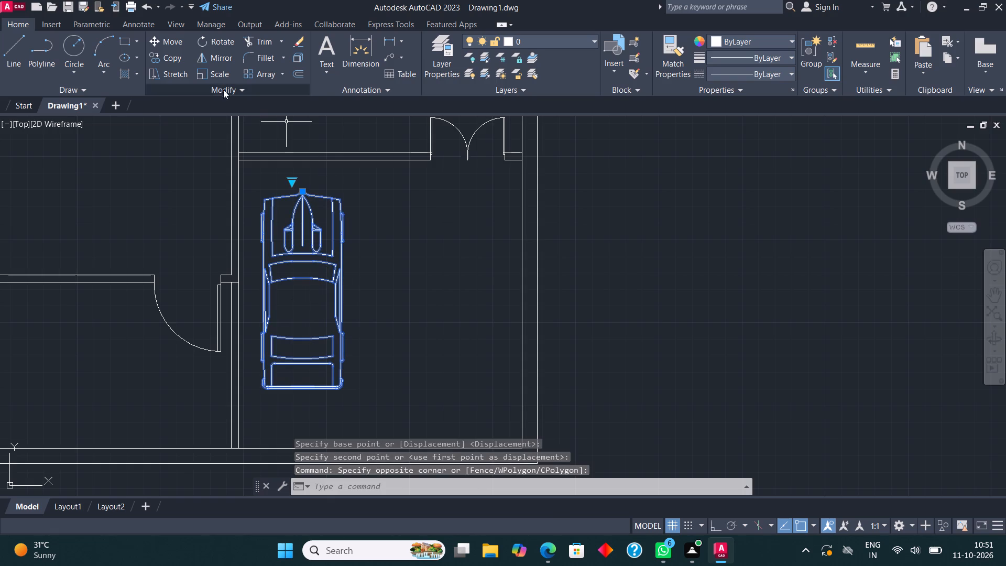
click(215, 68)
click(292, 290)
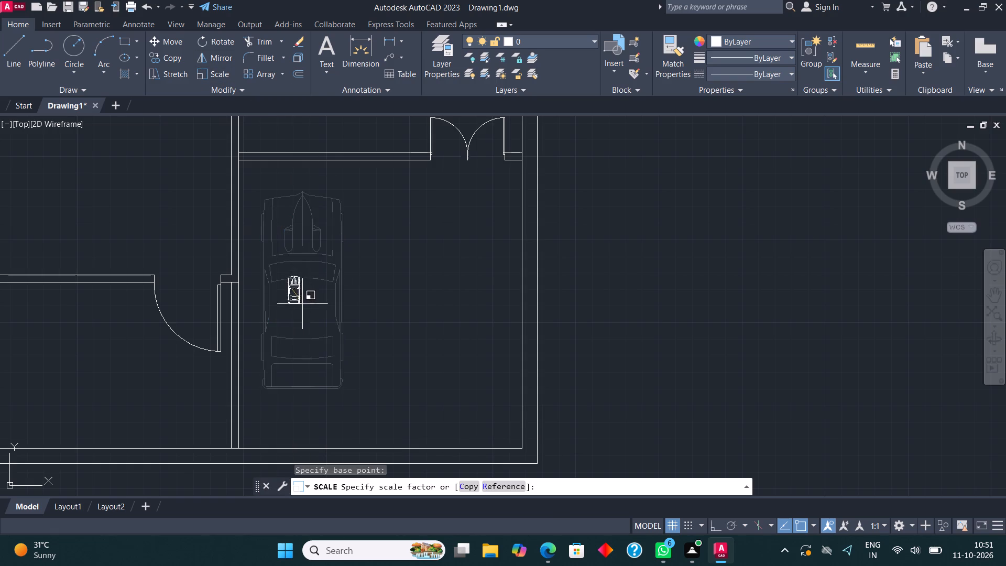
click(370, 418)
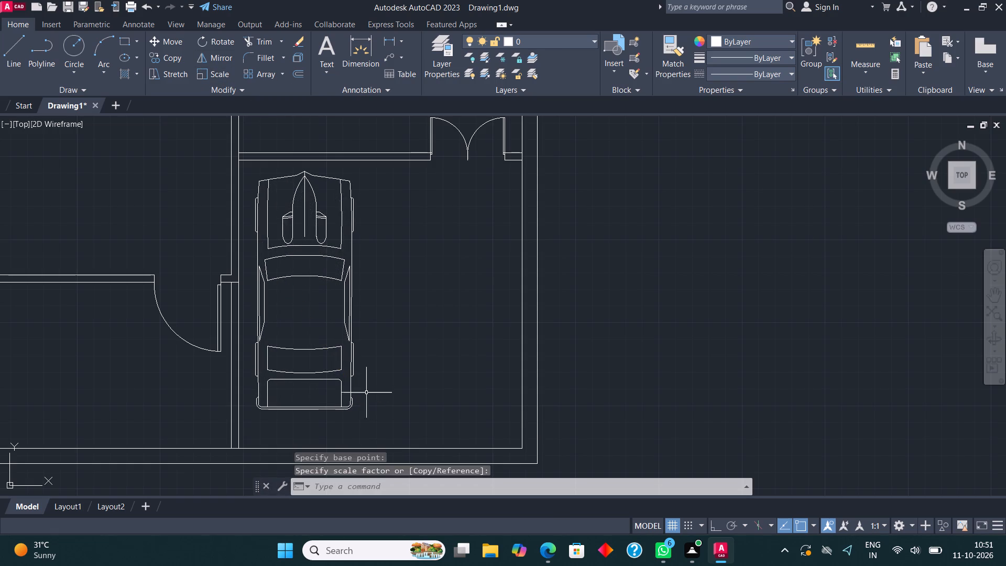
Move the car block slightly down so it sits more centrally along the length of its room.
click(353, 348)
click(166, 39)
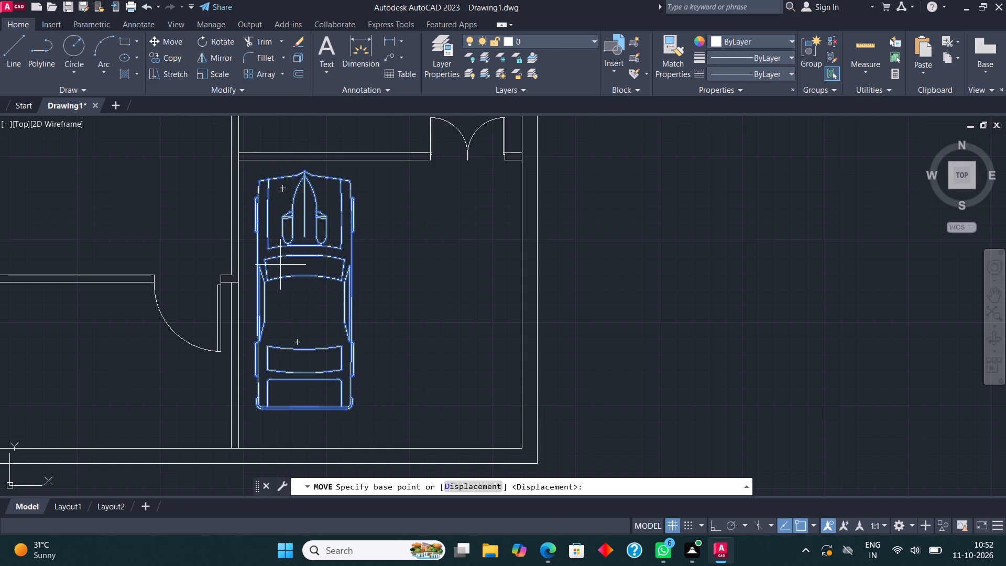
click(293, 285)
click(293, 293)
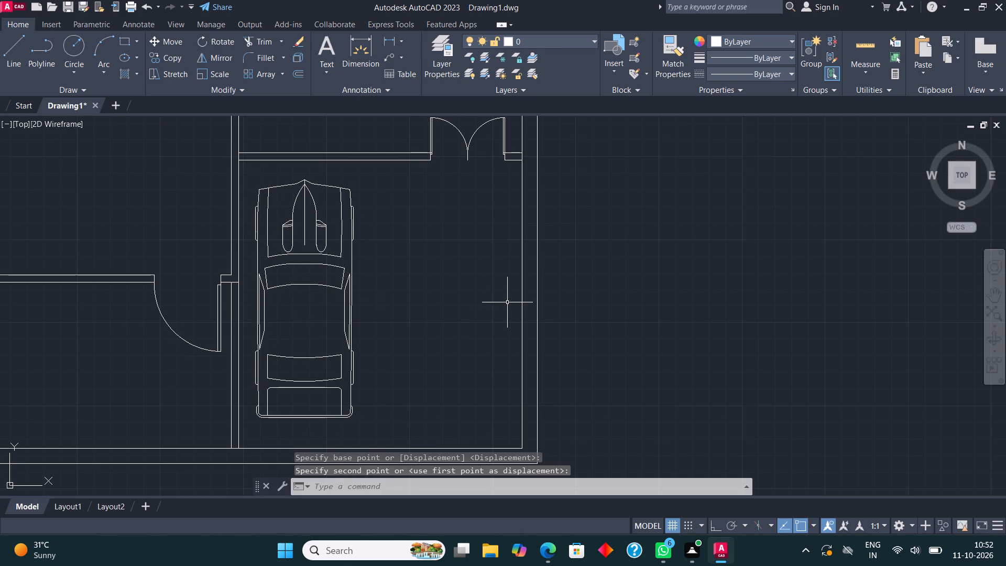
key(Escape)
Mirror the toilet block upward across a horizontal line above it with Ortho on, keeping the original.
scroll(503, 308, down, 2)
middle_drag(555, 227, 520, 299)
scroll(494, 321, down, 1)
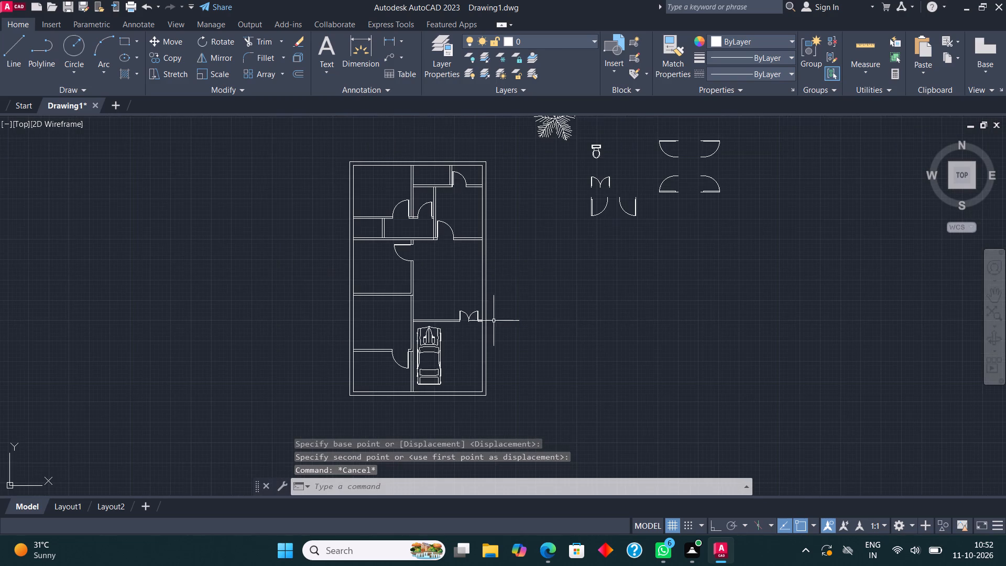
scroll(551, 166, down, 2)
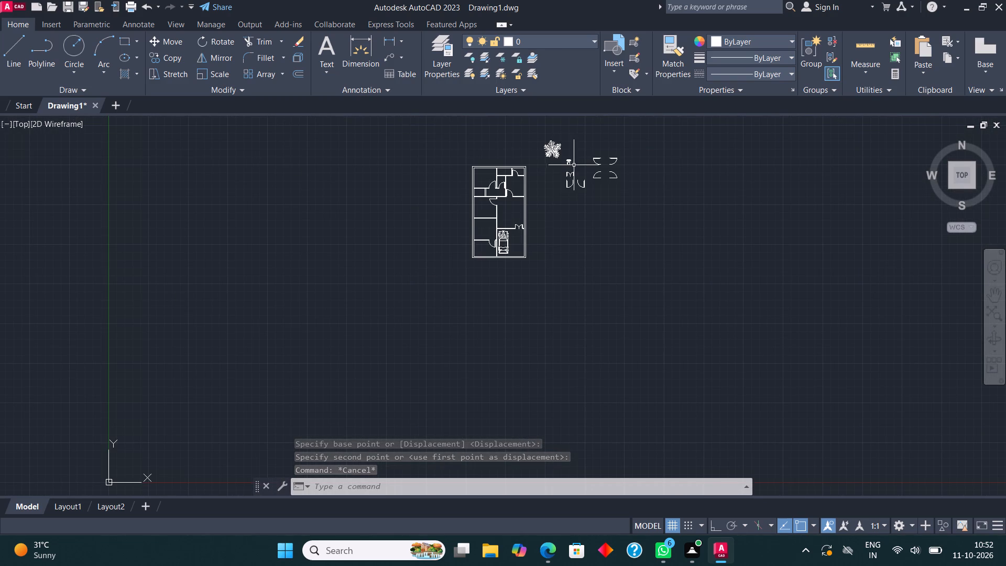
scroll(579, 167, up, 2)
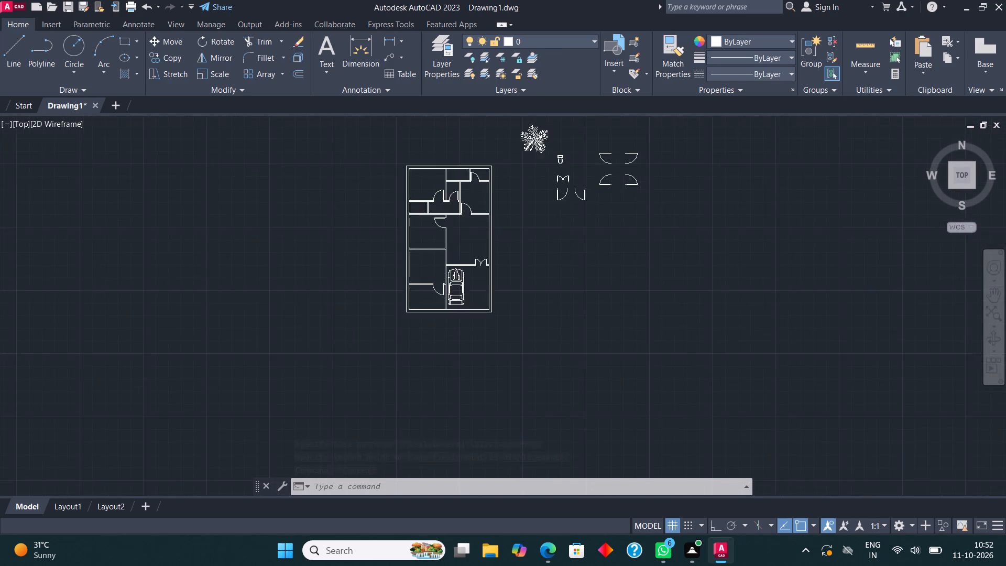
scroll(579, 167, up, 2)
click(501, 142)
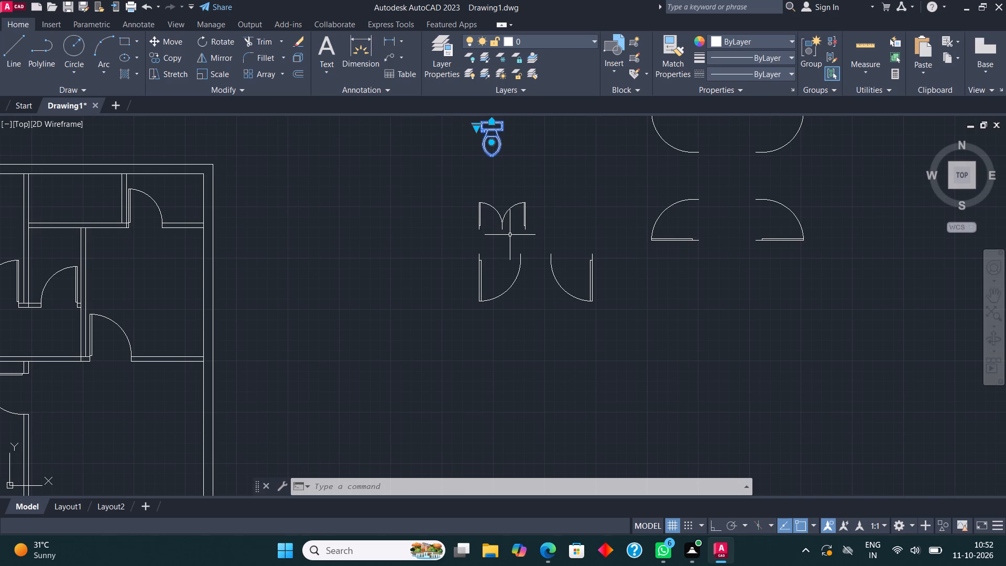
middle_drag(508, 182, 470, 386)
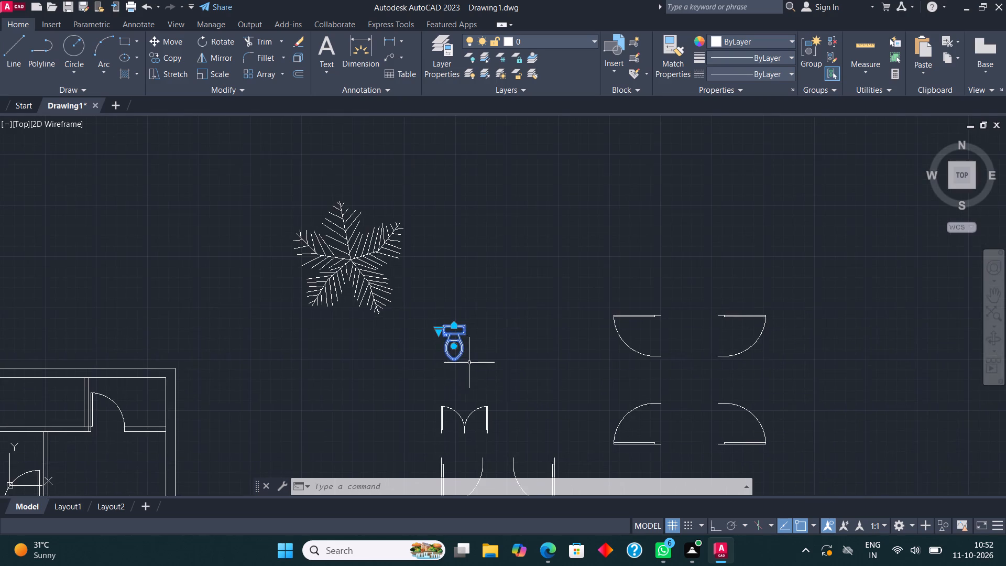
scroll(469, 338, up, 2)
click(224, 55)
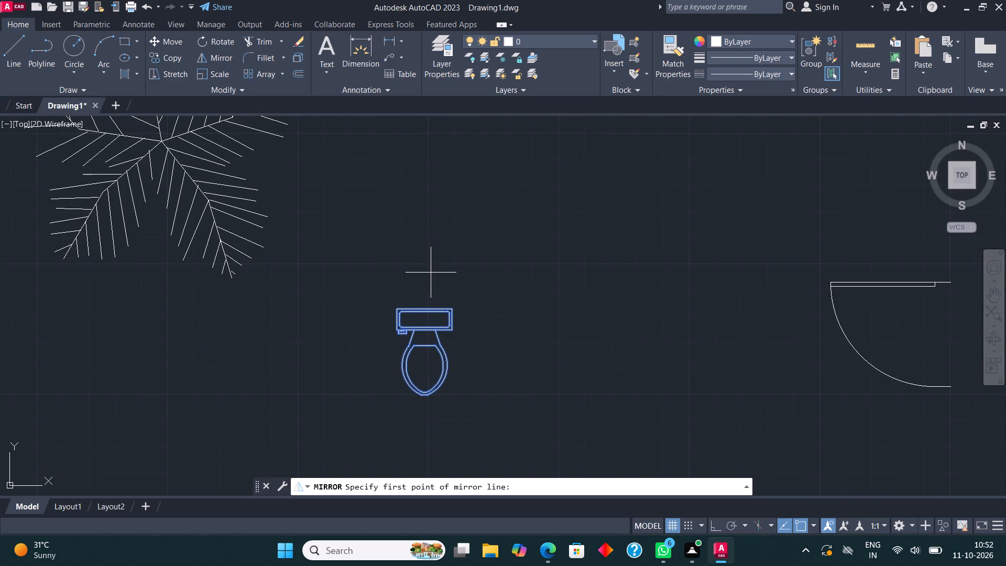
click(424, 273)
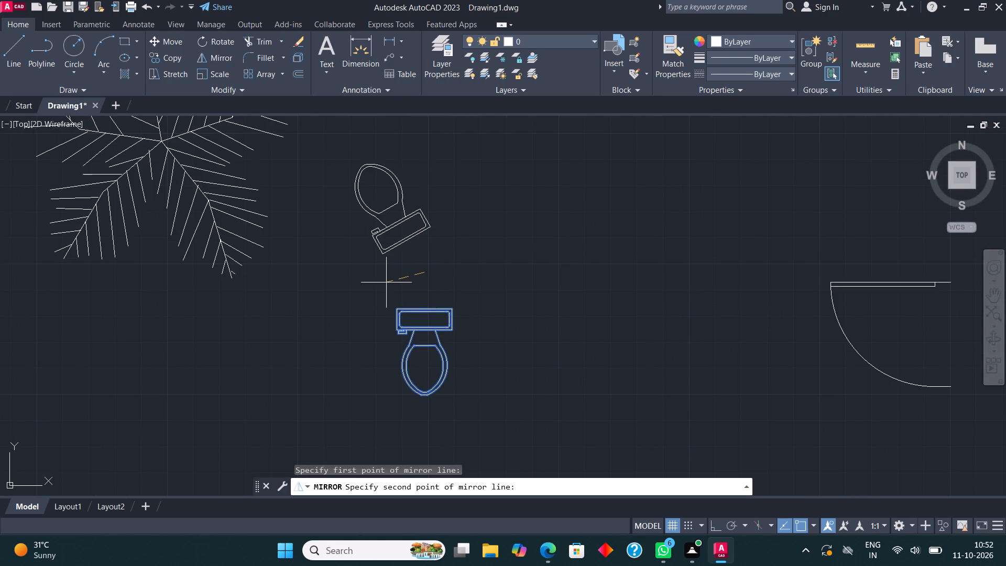
key(F8)
click(374, 278)
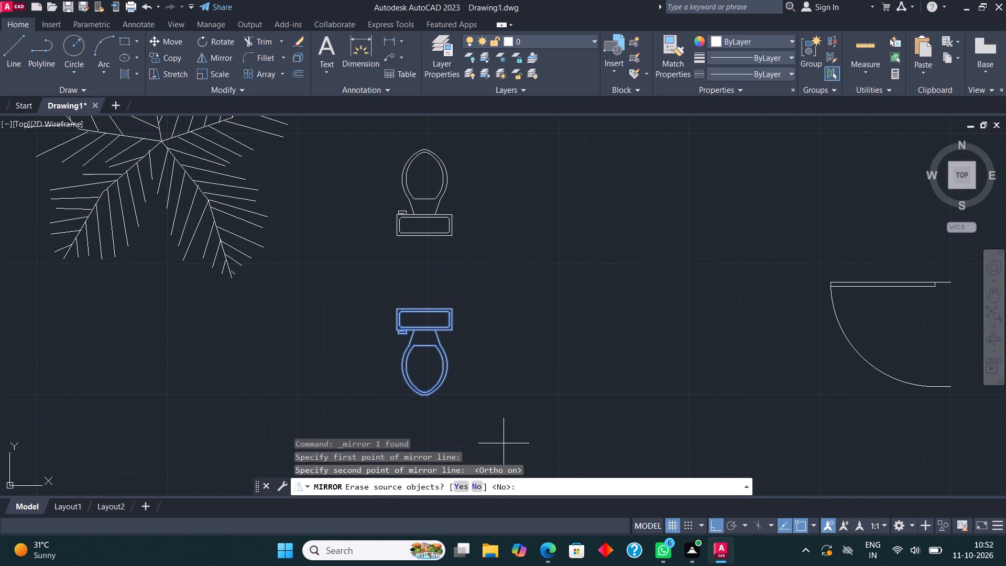
click(474, 483)
Copy the mirrored, upward-facing toilet block horizontally to the open space on its right.
click(425, 240)
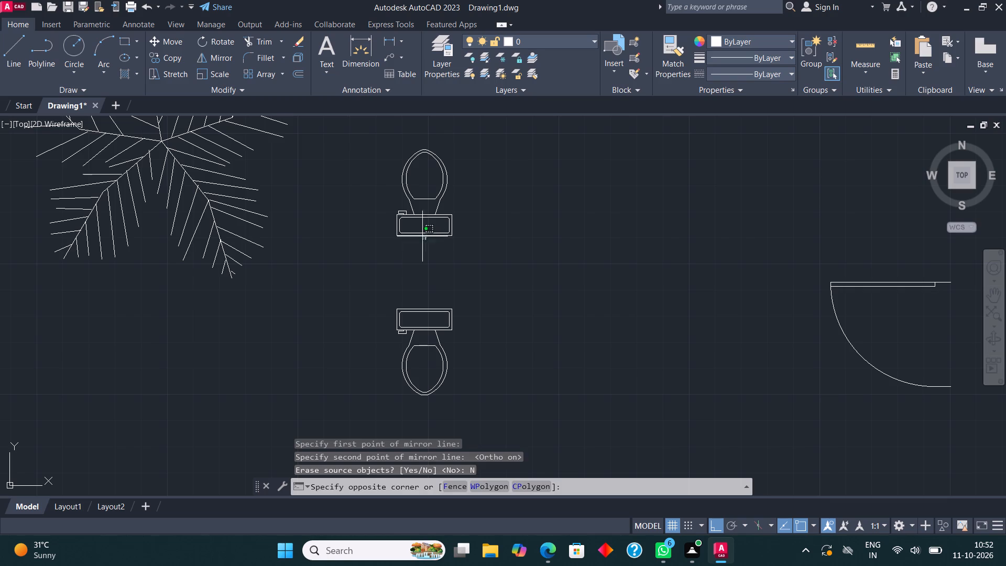
click(386, 191)
click(174, 53)
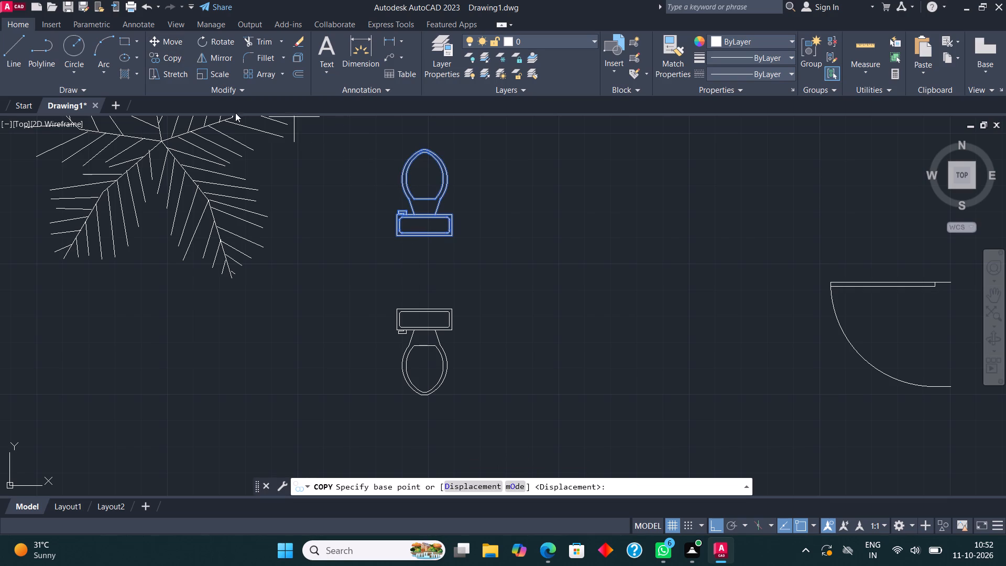
click(393, 211)
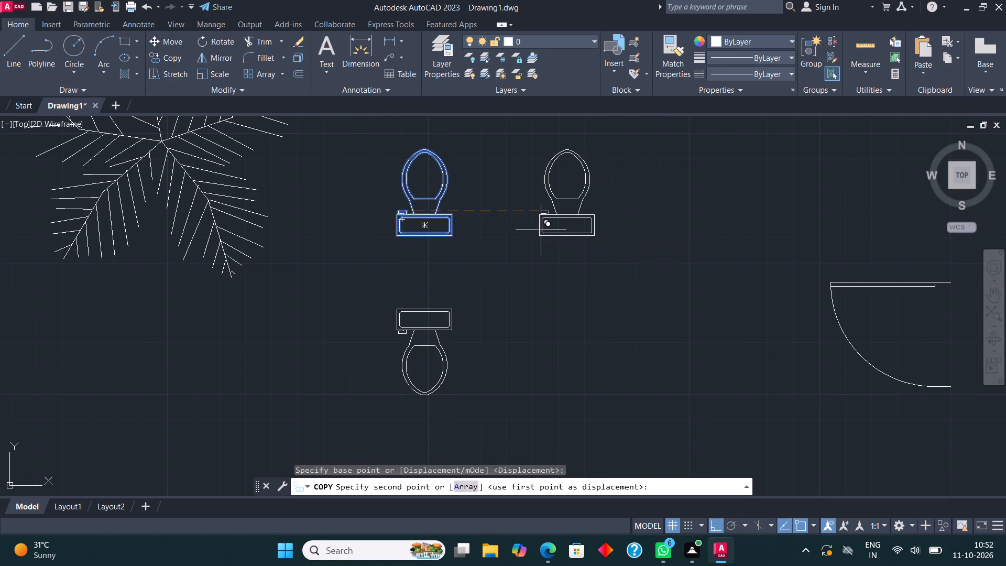
click(541, 230)
key(Escape)
Rotate the copied toilet block 90° counterclockwise so its bowl faces left.
click(614, 265)
click(553, 215)
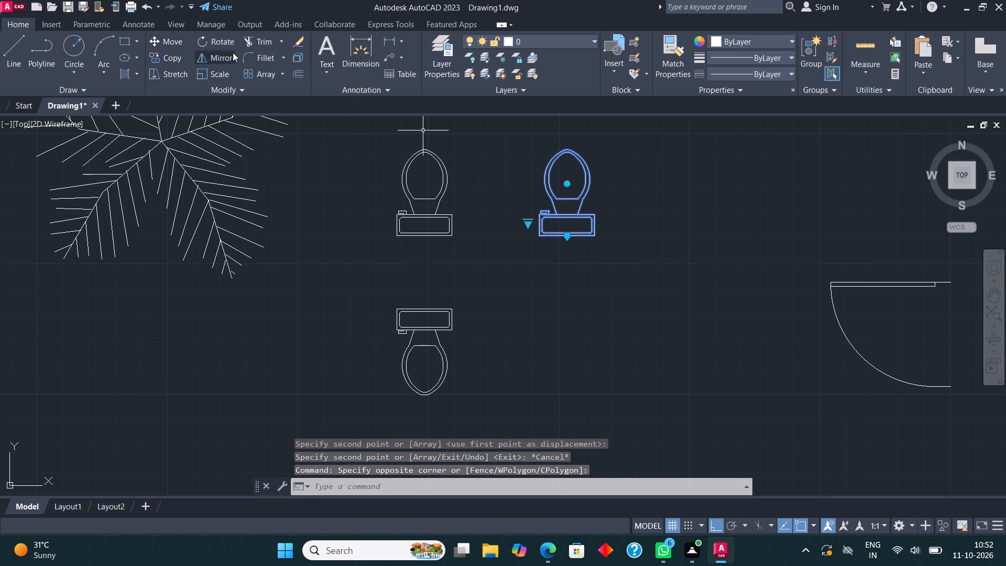
click(229, 41)
click(561, 193)
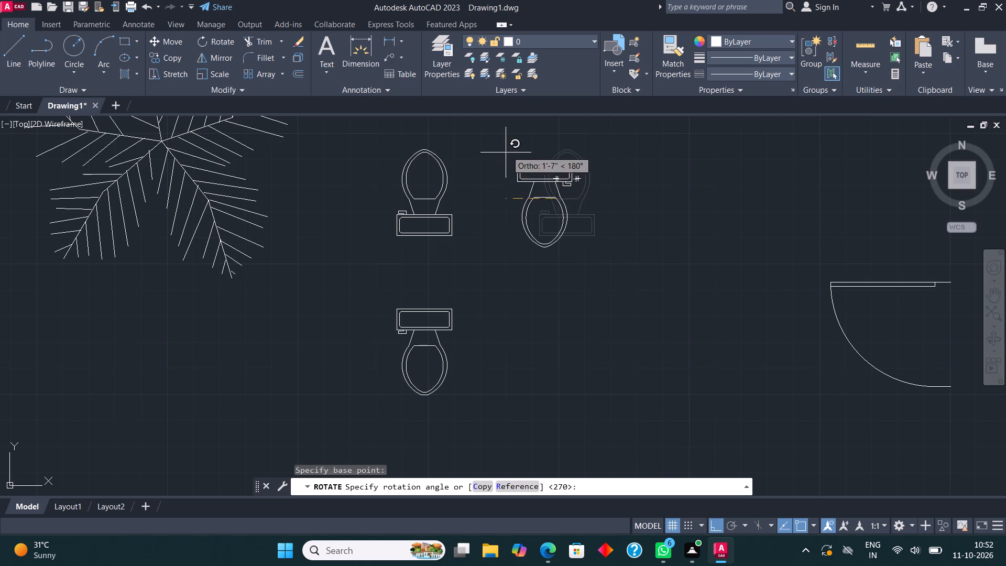
click(526, 130)
Mirror the left-facing toilet block across a vertical line to its right, keeping the original, for a right-facing version.
scroll(560, 237, down, 2)
scroll(568, 206, up, 3)
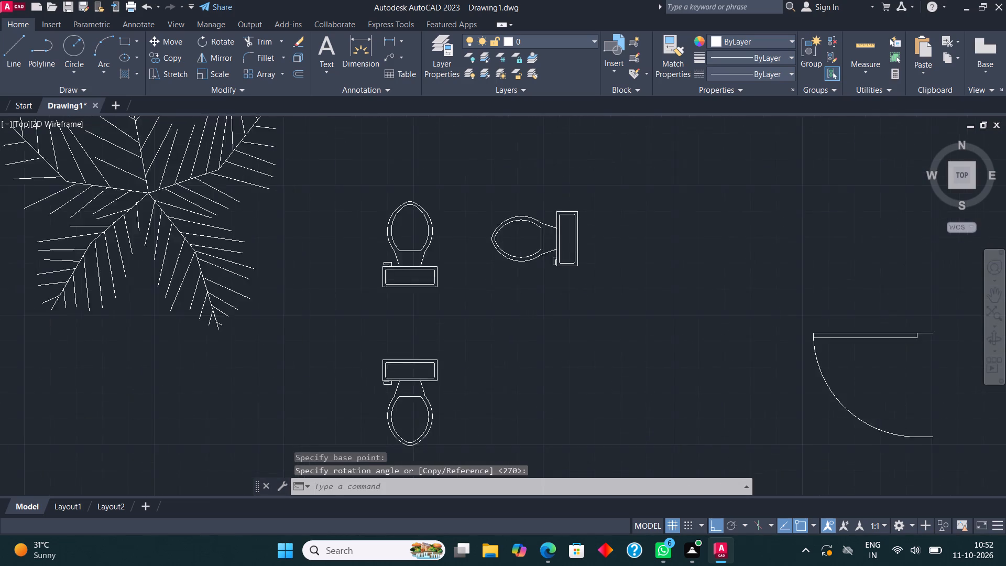
click(531, 226)
click(487, 247)
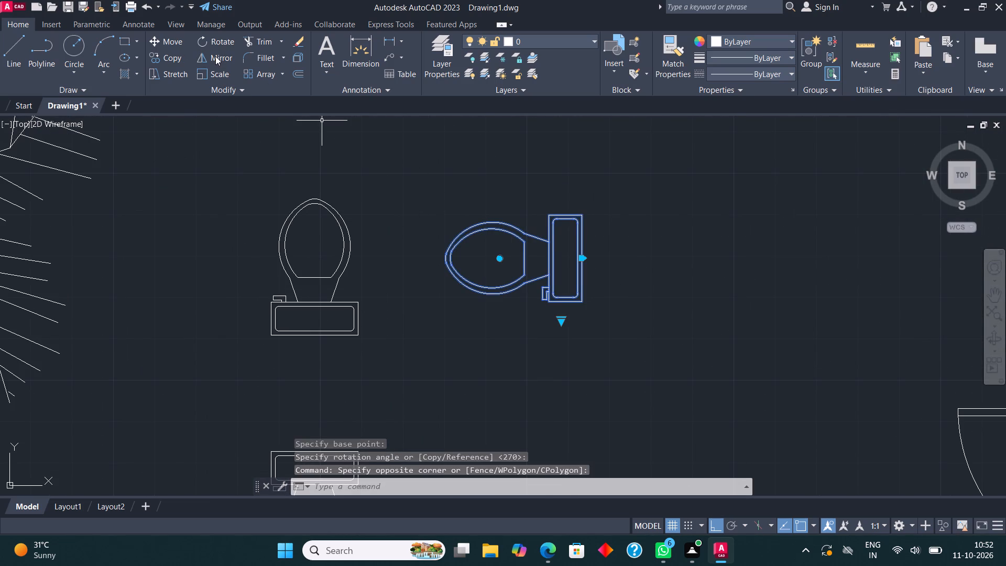
click(215, 56)
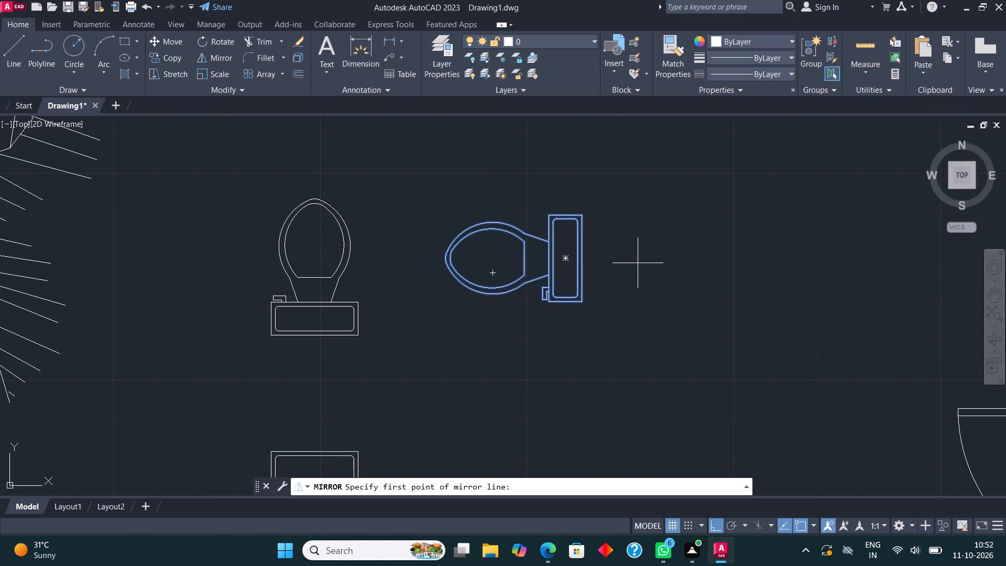
click(638, 263)
click(641, 294)
click(478, 485)
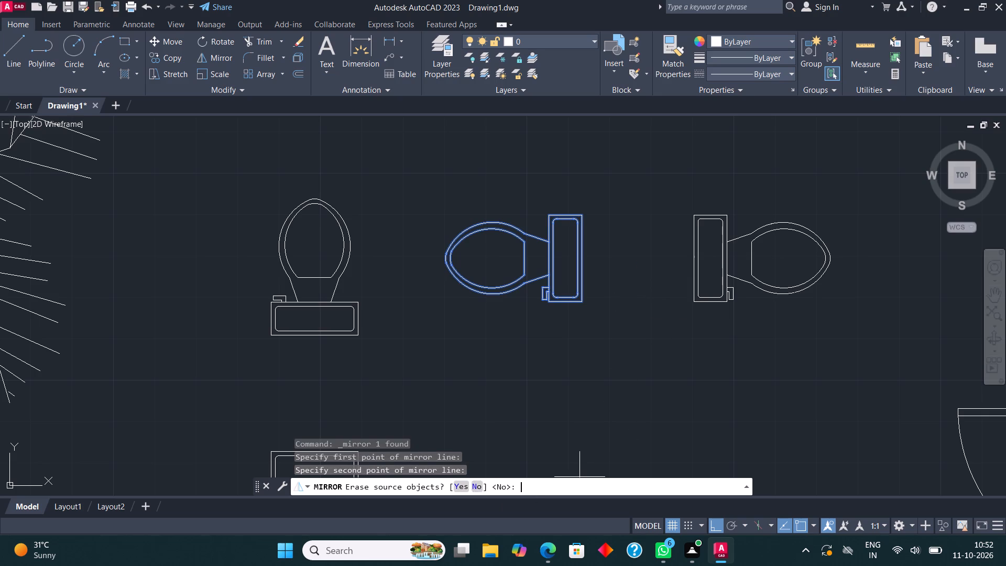
Move the left-facing toilet block into the plan's upper-right bathroom, with Ortho off, its tank against the right outer wall's inner face.
scroll(433, 303, down, 2)
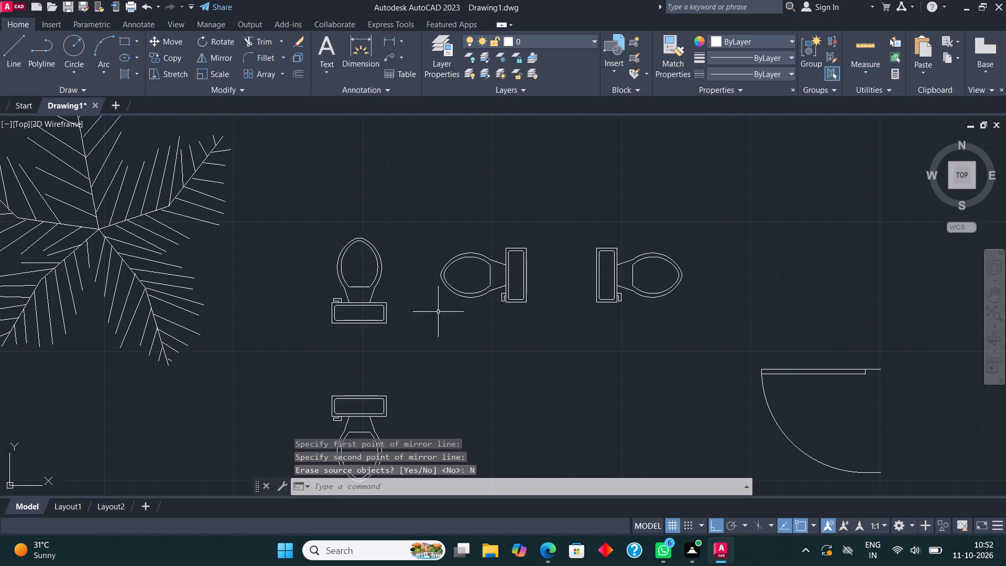
middle_drag(387, 296, 431, 277)
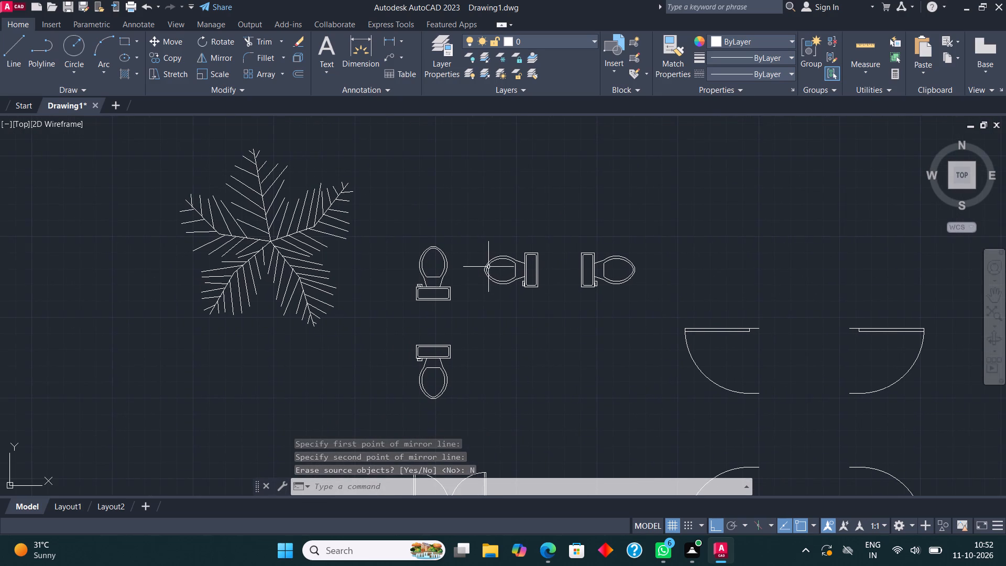
scroll(489, 264, down, 3)
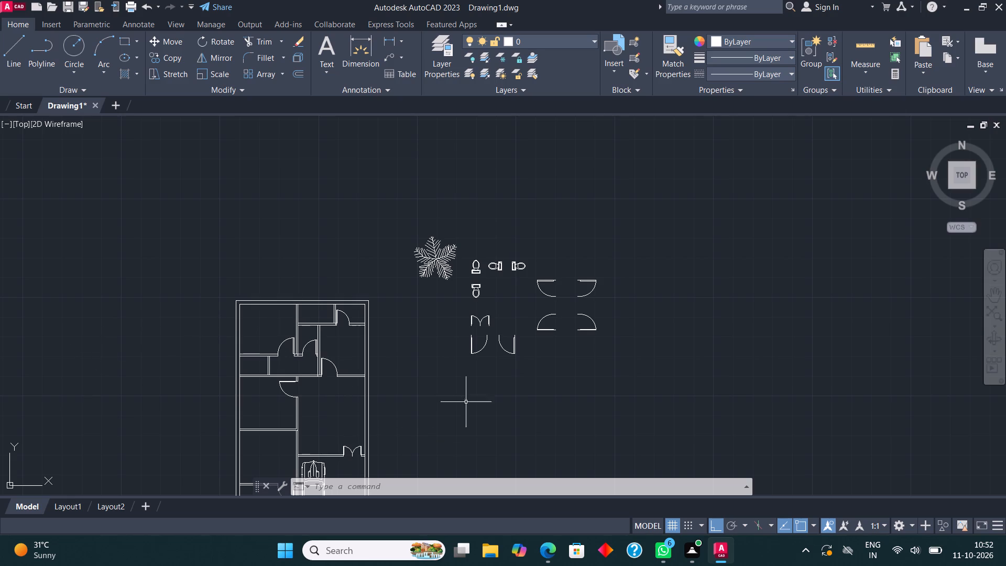
scroll(538, 260, up, 2)
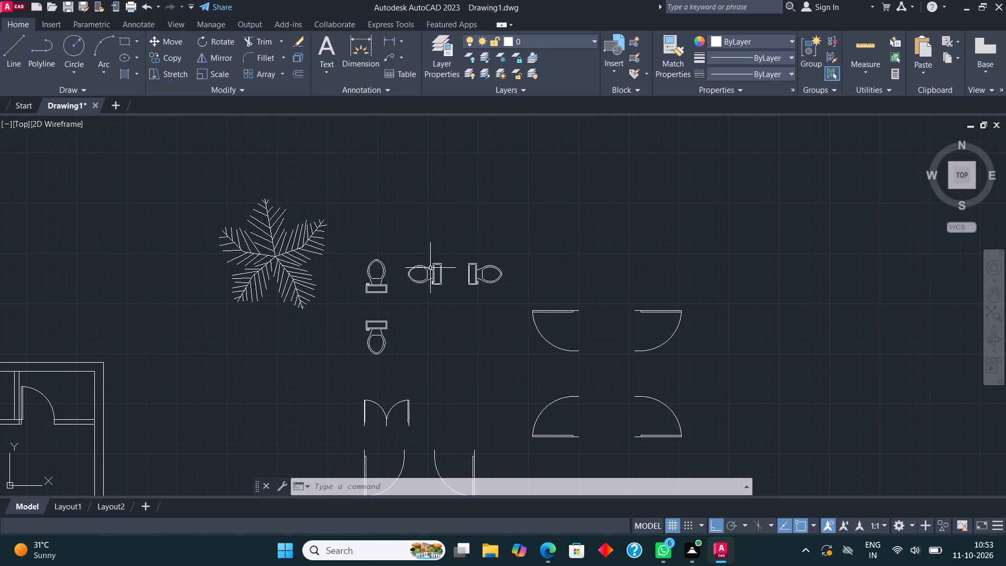
click(433, 270)
click(166, 39)
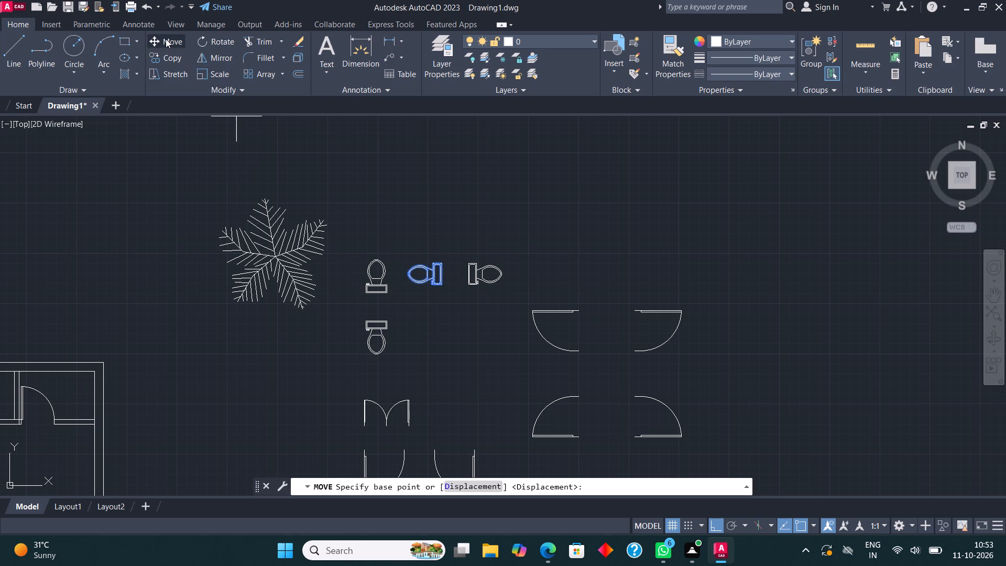
click(444, 259)
scroll(518, 223, down, 2)
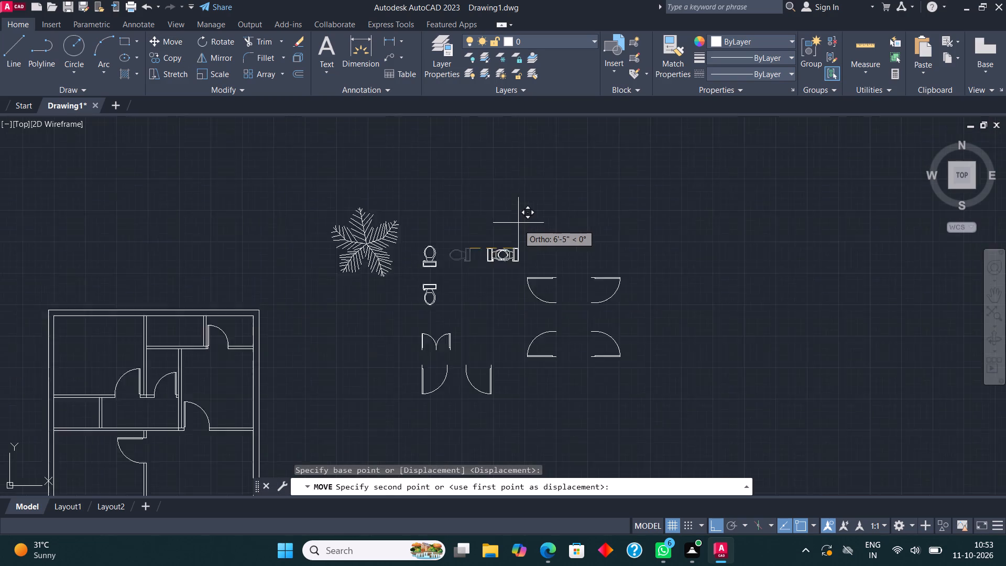
key(F8)
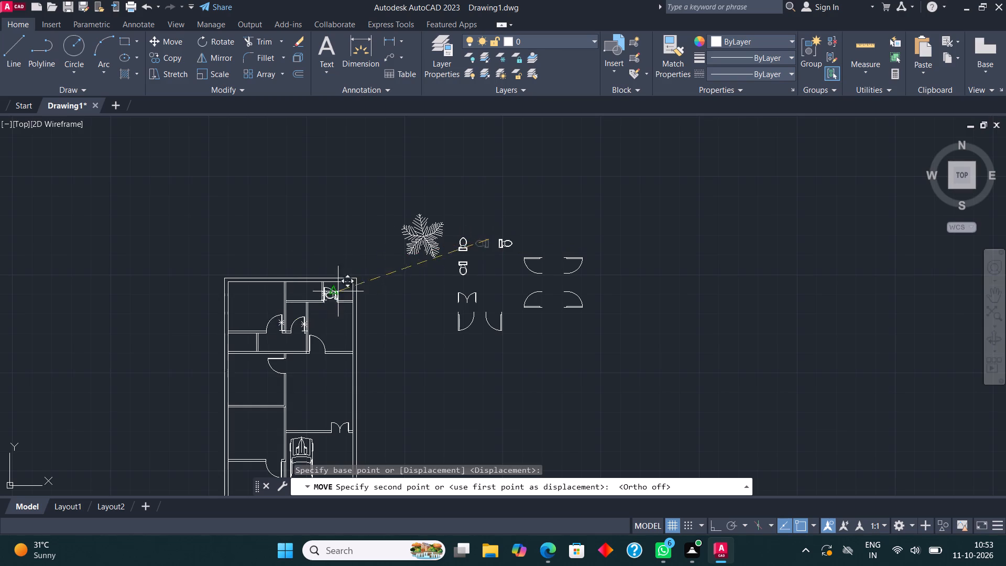
scroll(348, 281, up, 5)
click(370, 329)
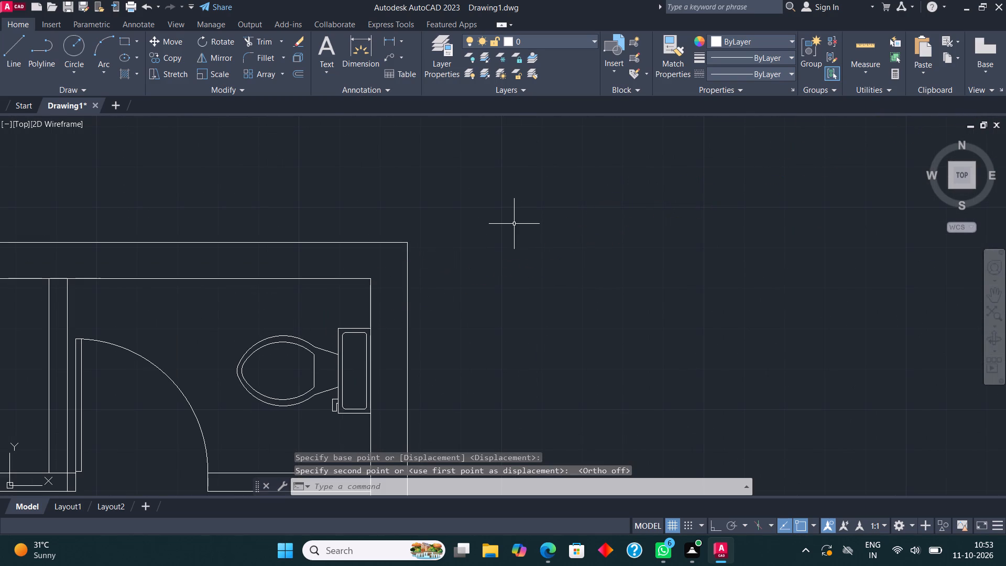
key(Escape)
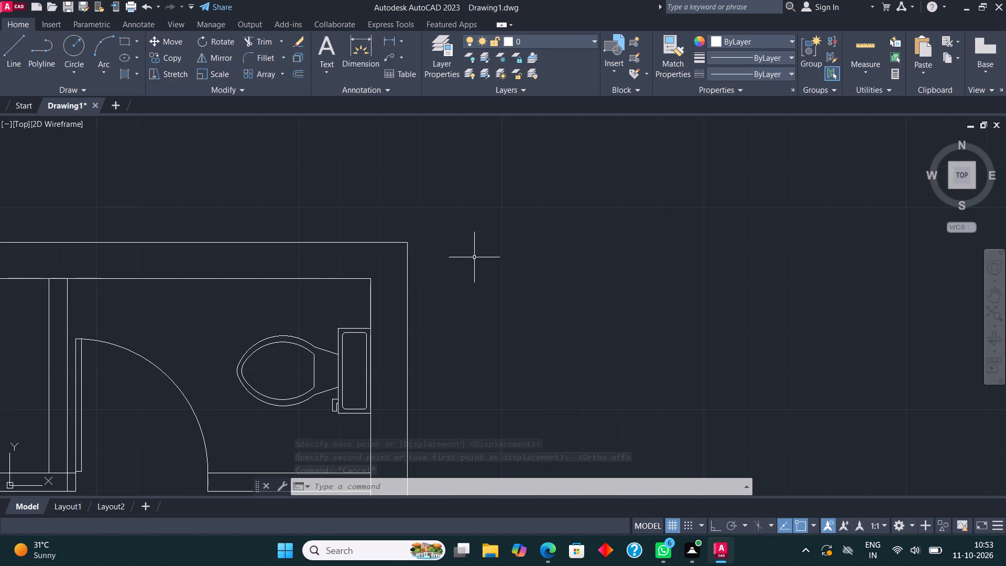
Copy the right-facing toilet block into the bathroom below the upper-left room, its tank against the short partition on that bathroom's left.
scroll(472, 270, down, 2)
middle_drag(467, 261, 491, 124)
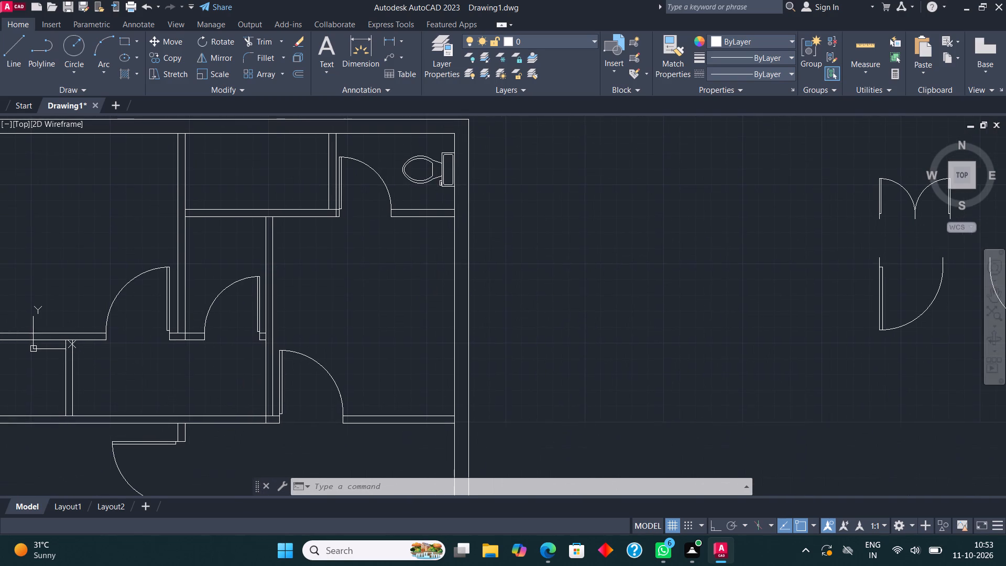
middle_drag(419, 258, 444, 239)
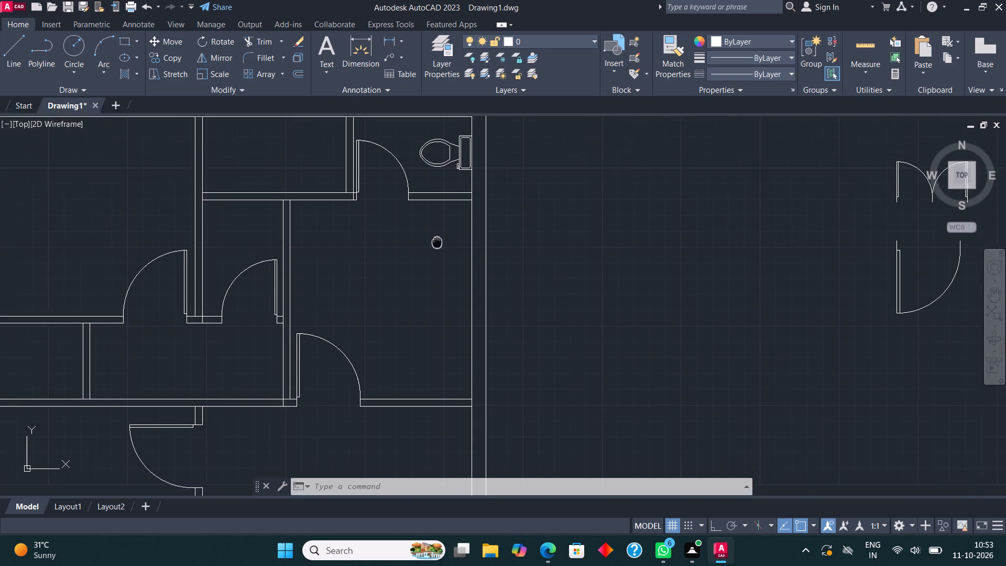
middle_drag(444, 239, 403, 306)
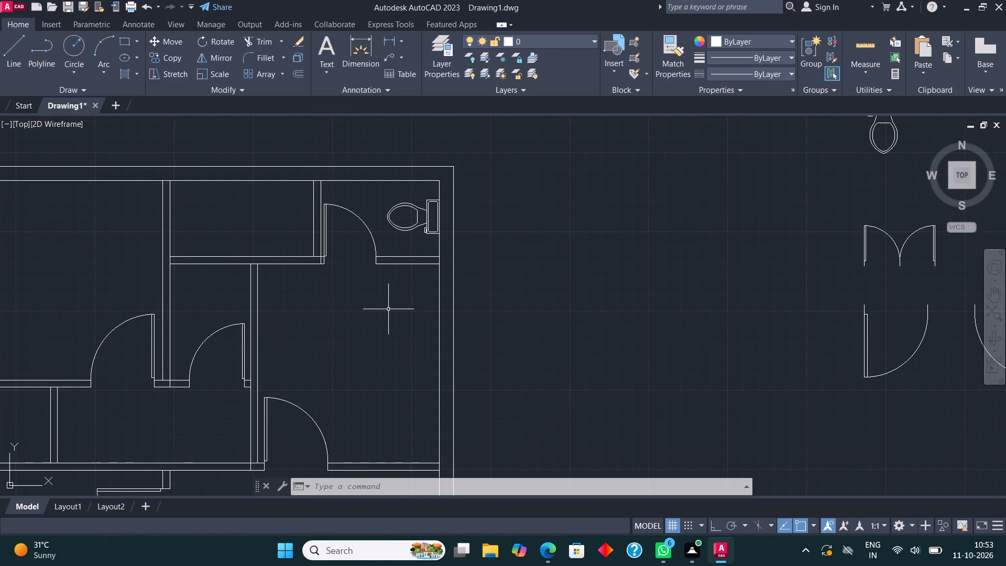
scroll(388, 314, down, 3)
scroll(539, 244, up, 3)
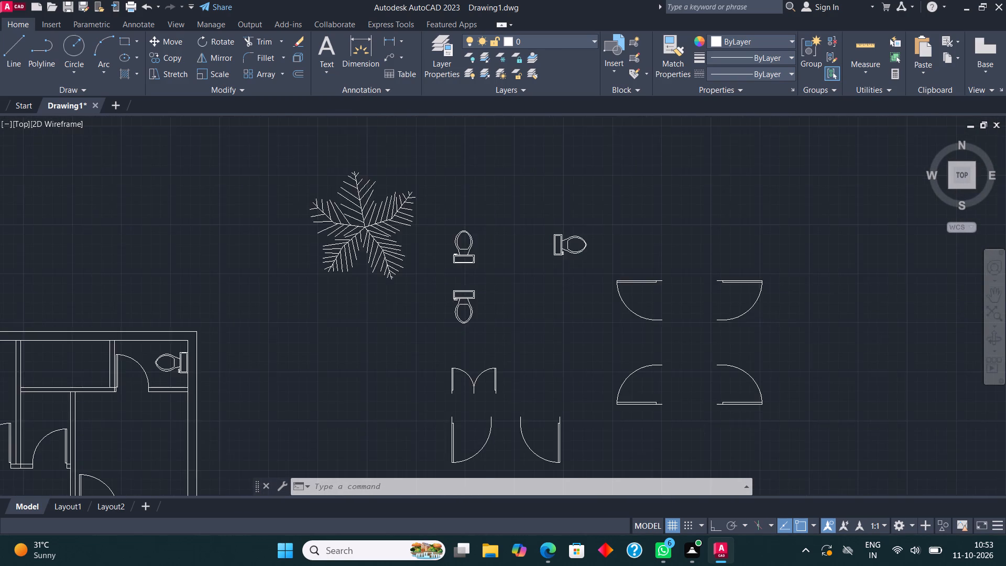
click(562, 254)
click(179, 57)
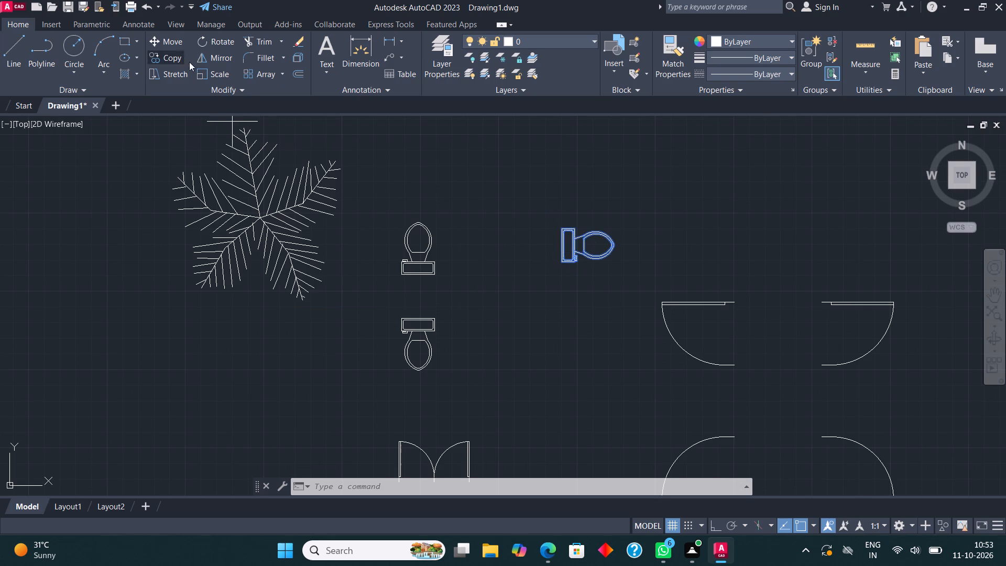
click(559, 262)
scroll(668, 201, down, 2)
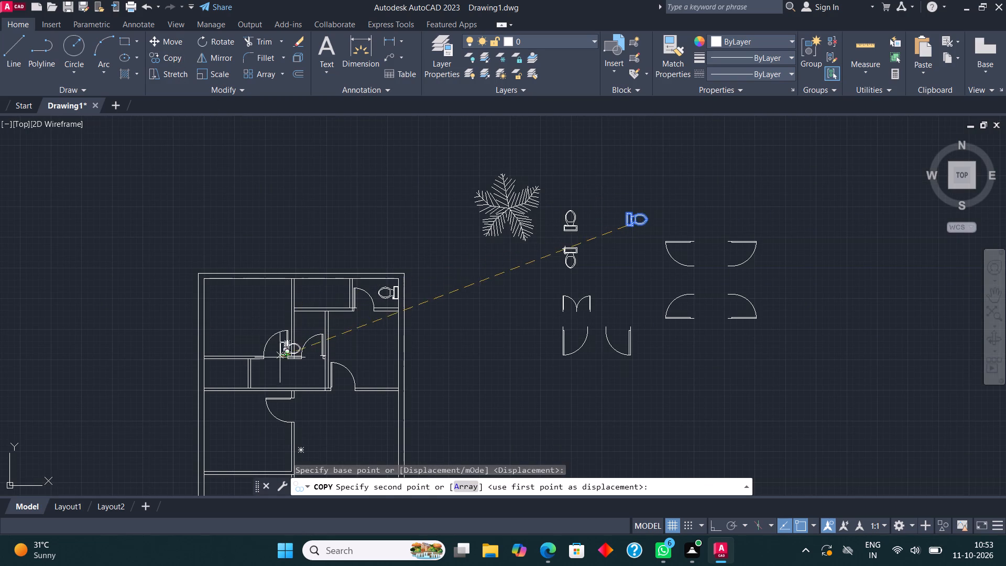
scroll(263, 369, up, 3)
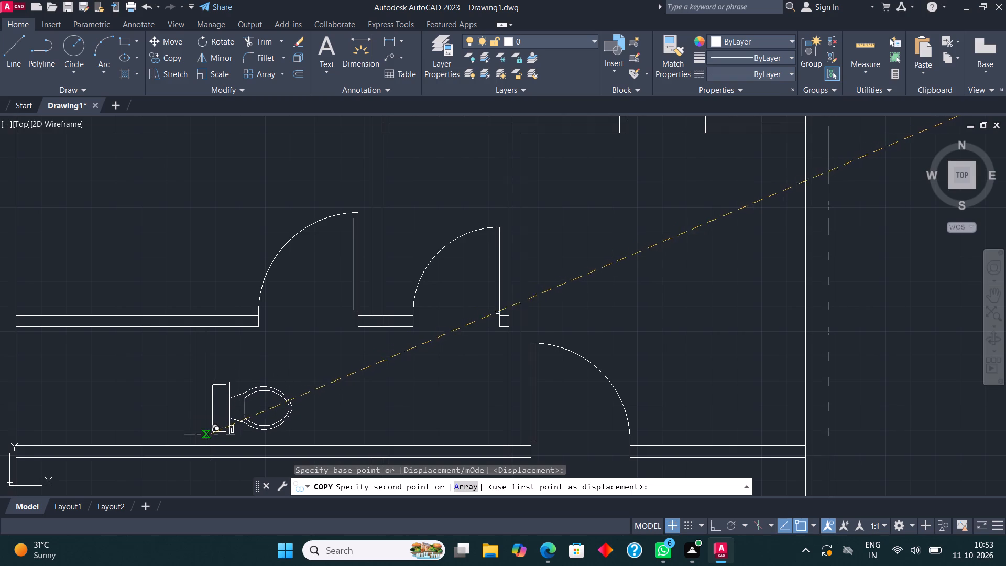
click(207, 415)
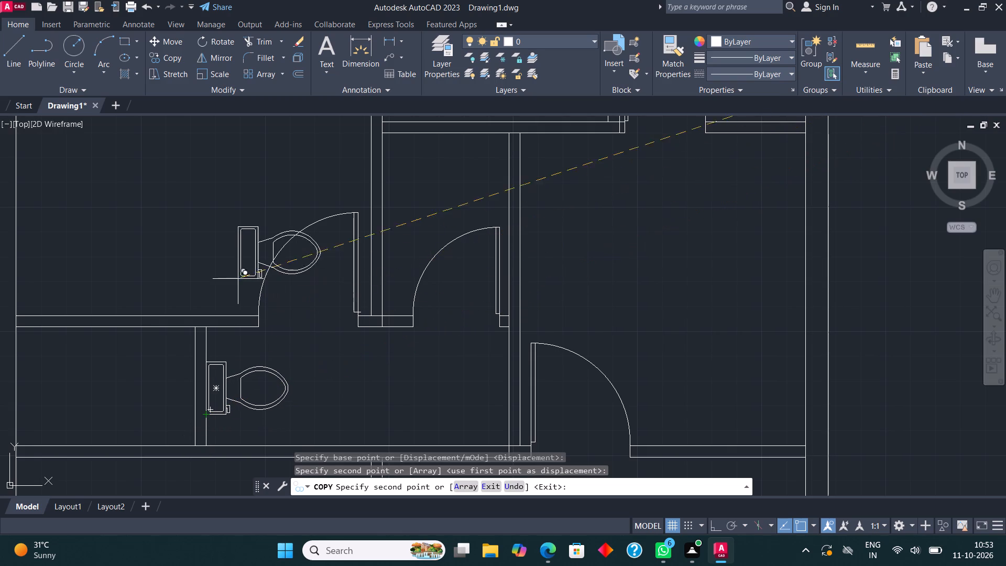
key(Escape)
Draw a flat rectangle across the upper vertical partition's thickness, in line with the top face of the adjoining horizontal partition.
scroll(261, 349, down, 1)
middle_drag(276, 366, 325, 397)
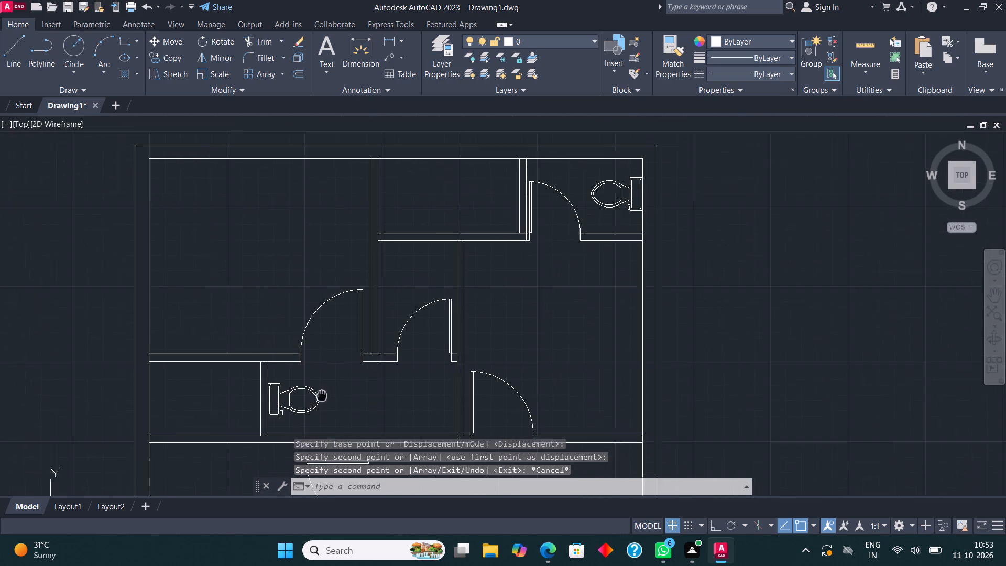
middle_drag(325, 397, 331, 401)
scroll(352, 341, down, 3)
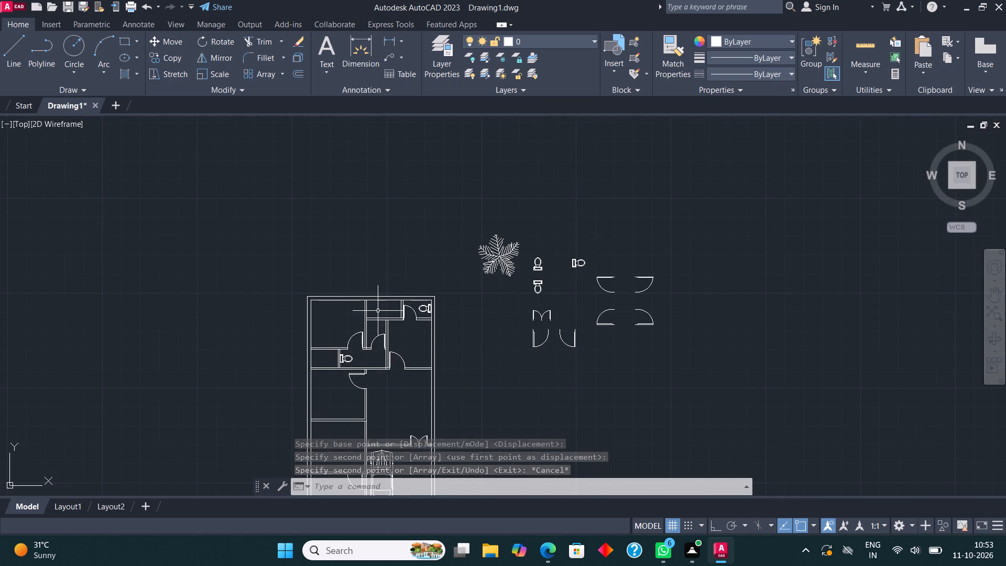
middle_drag(407, 310, 466, 301)
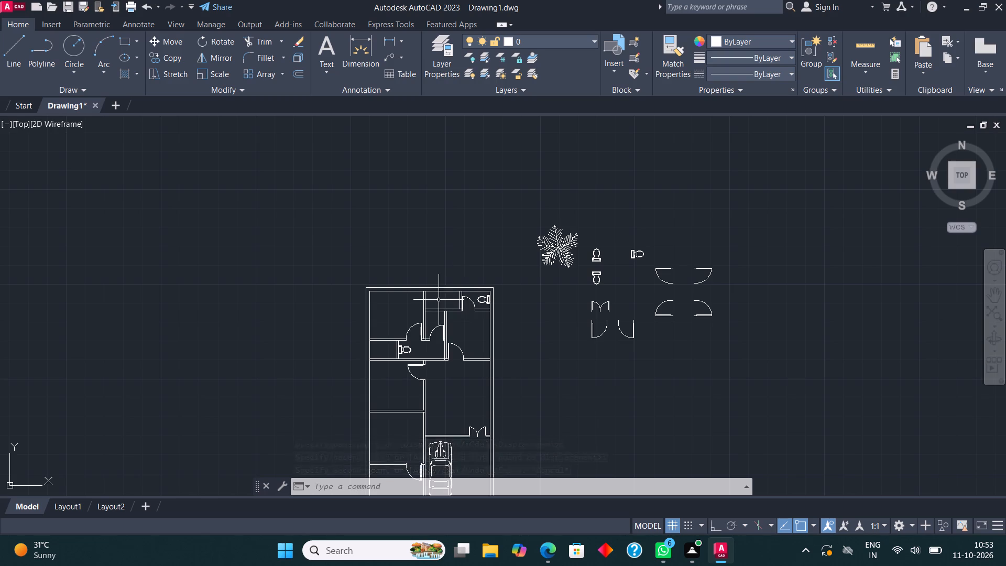
scroll(439, 300, up, 3)
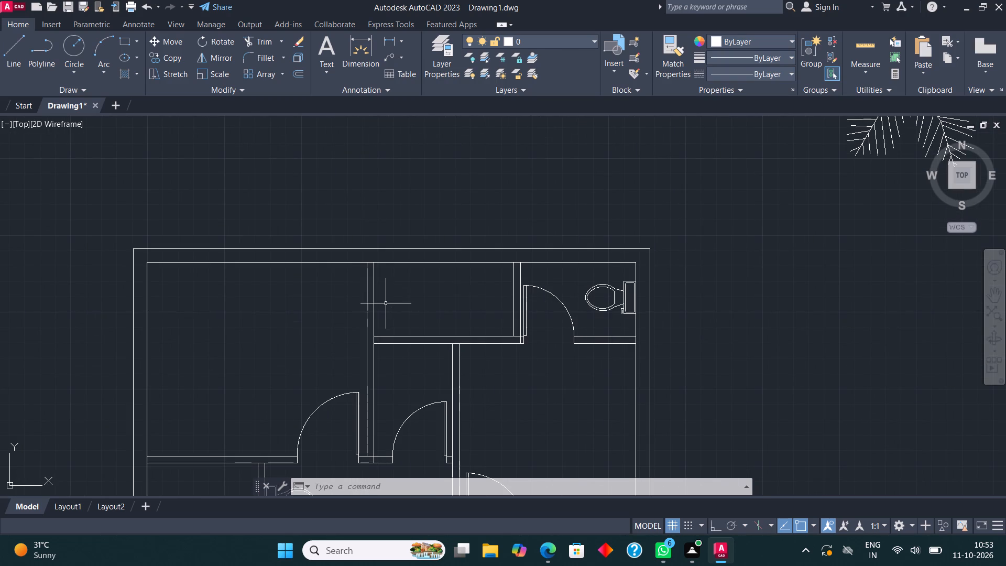
scroll(389, 318, up, 2)
middle_drag(377, 321, 352, 347)
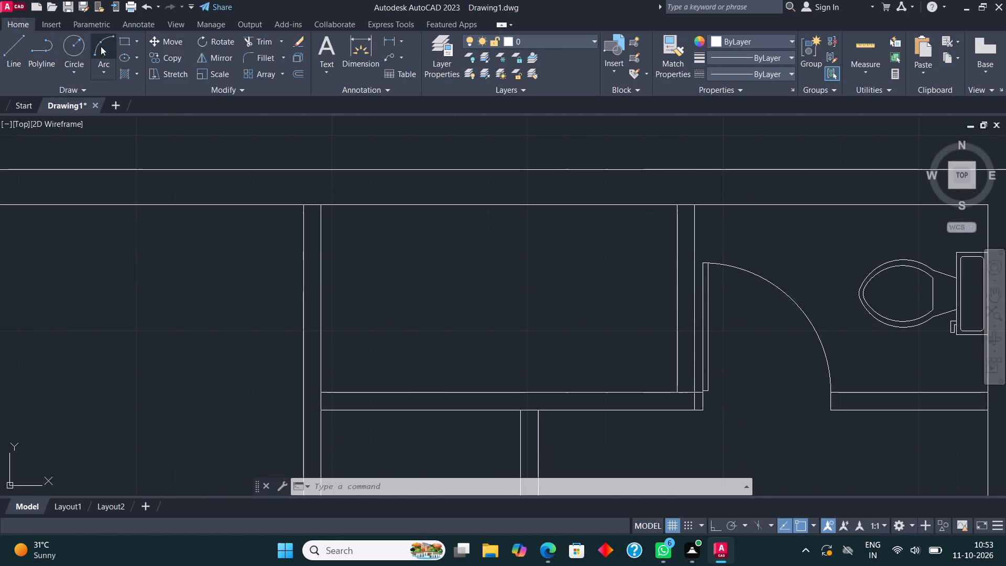
click(121, 46)
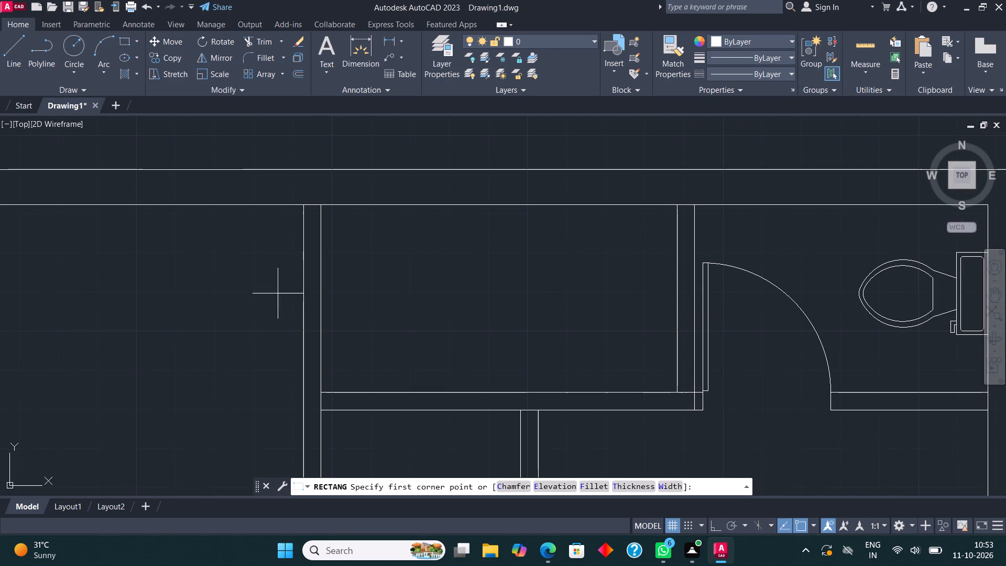
click(322, 388)
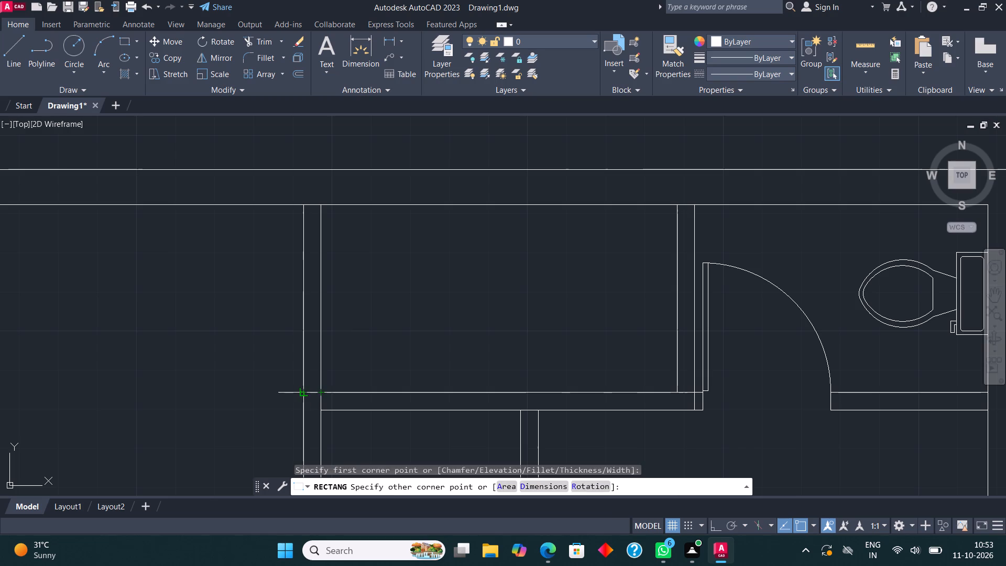
click(305, 389)
key(Escape)
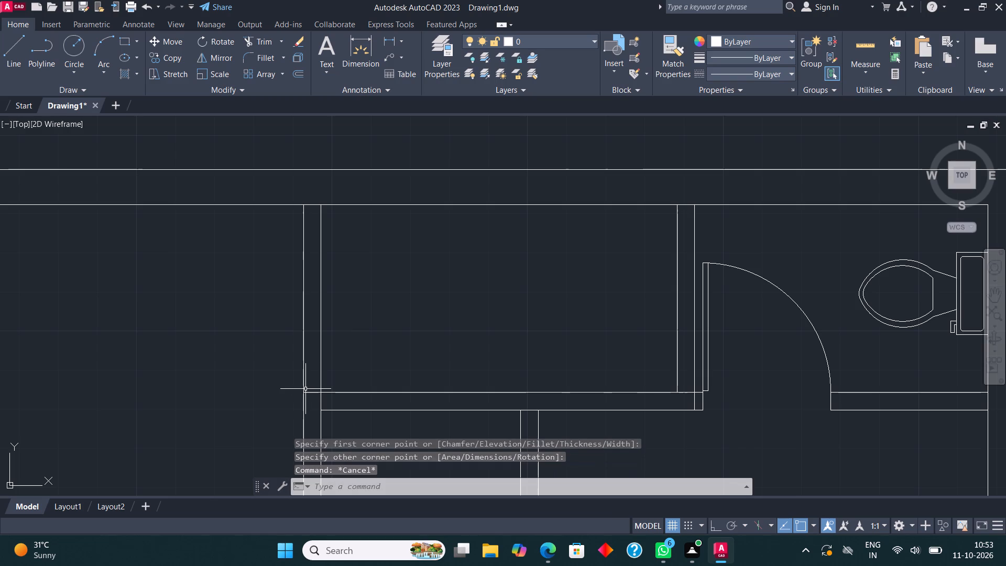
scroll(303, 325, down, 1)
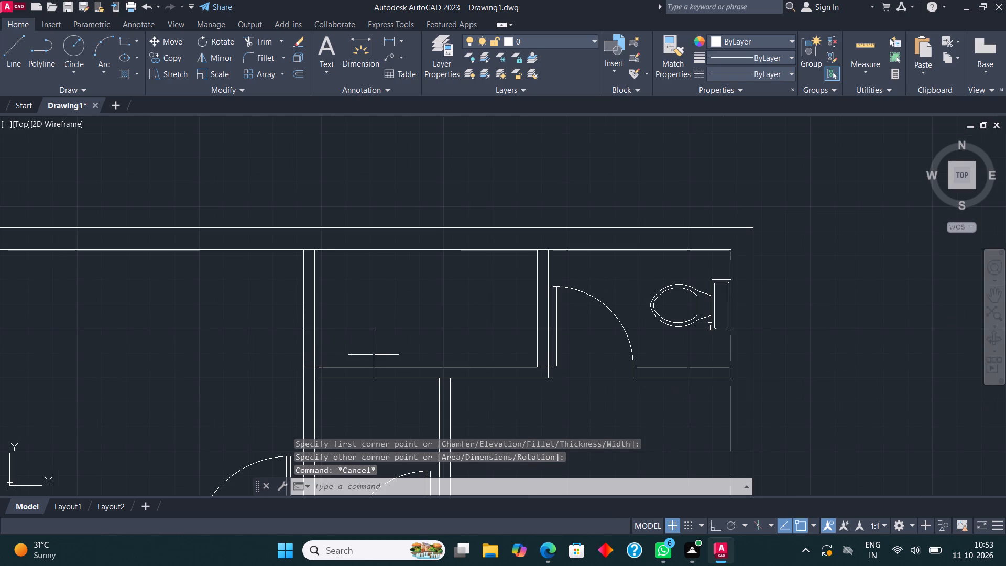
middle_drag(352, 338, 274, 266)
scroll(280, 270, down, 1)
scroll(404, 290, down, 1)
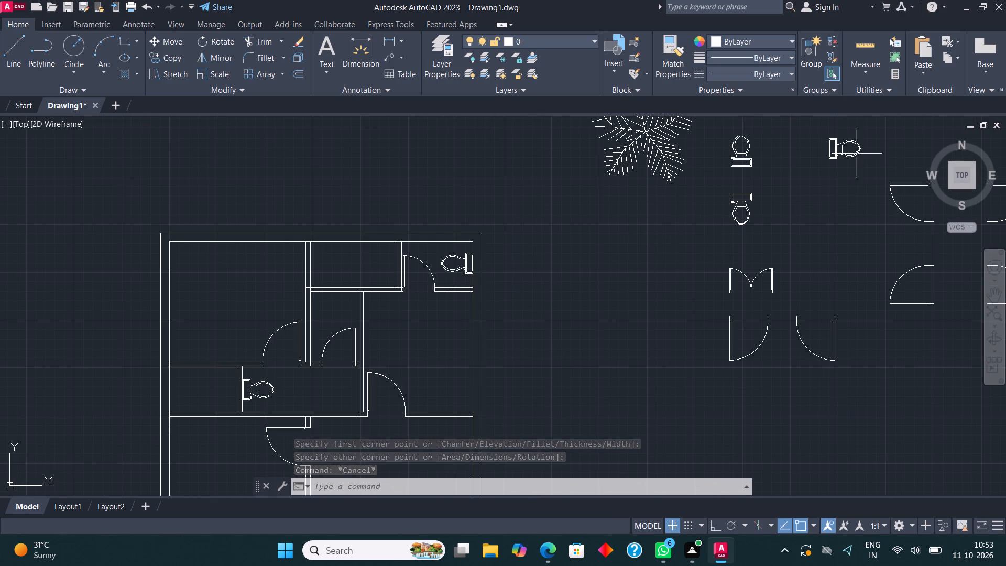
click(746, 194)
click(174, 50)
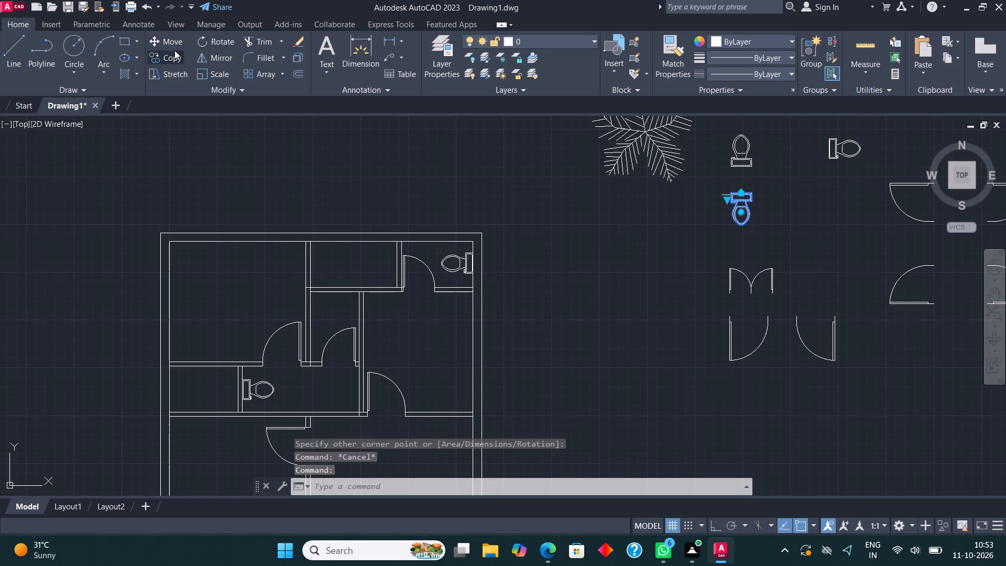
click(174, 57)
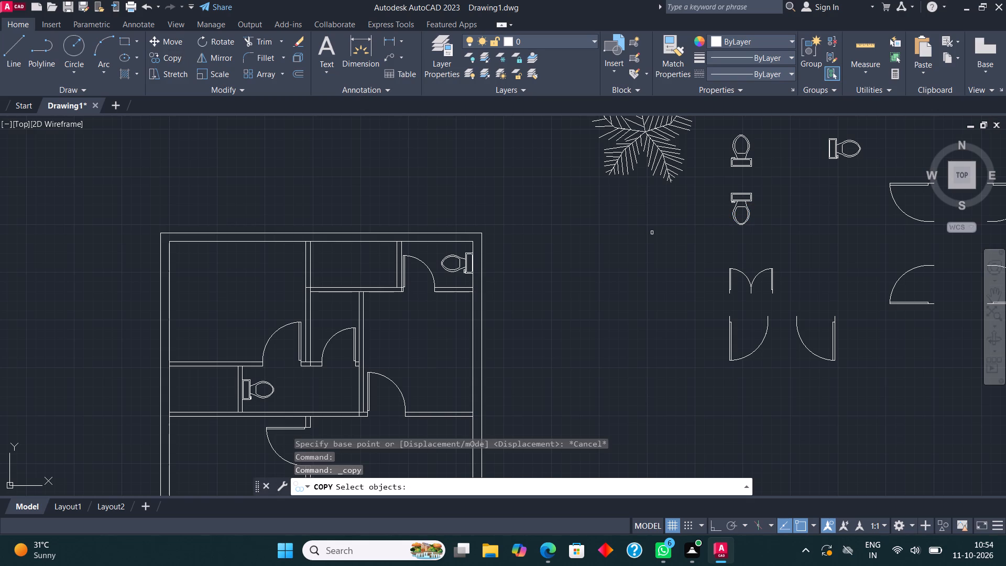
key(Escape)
Copy the downward-facing toilet block into the narrow upper-middle room, its tank's upper-left corner on the underside of the horizontal partition.
click(731, 193)
click(154, 52)
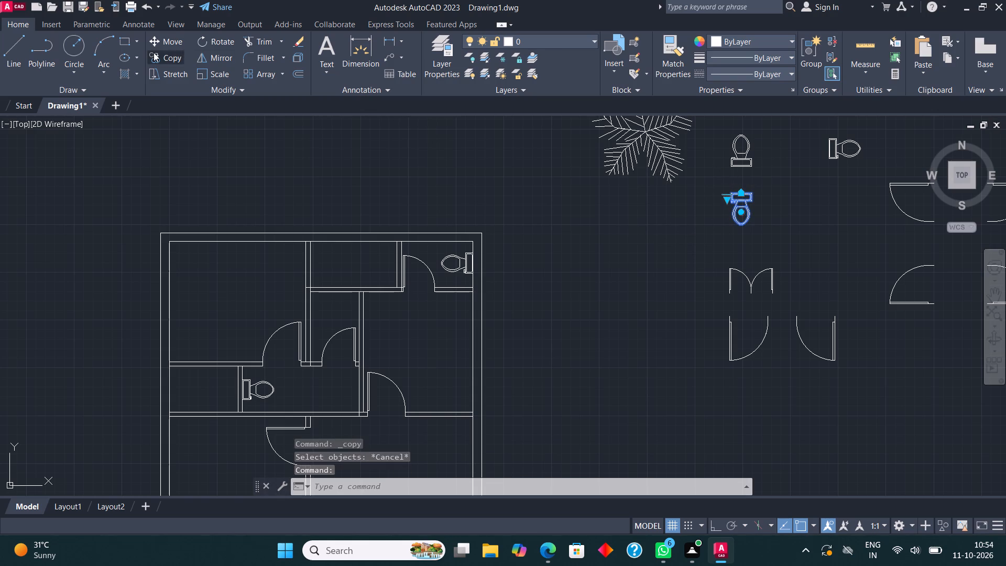
scroll(737, 157, up, 3)
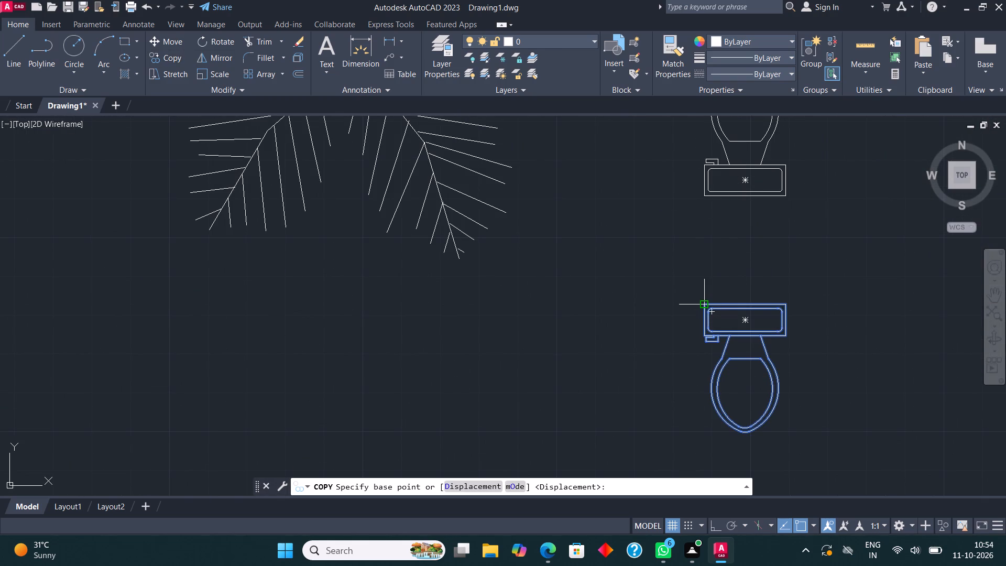
click(705, 304)
scroll(721, 232, down, 2)
scroll(661, 247, down, 1)
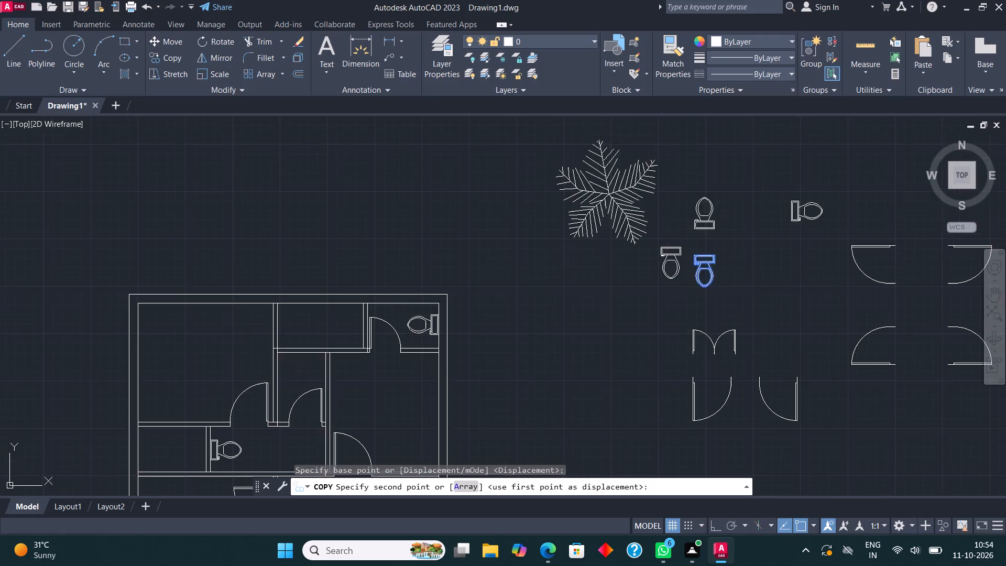
scroll(661, 247, down, 1)
scroll(425, 314, up, 3)
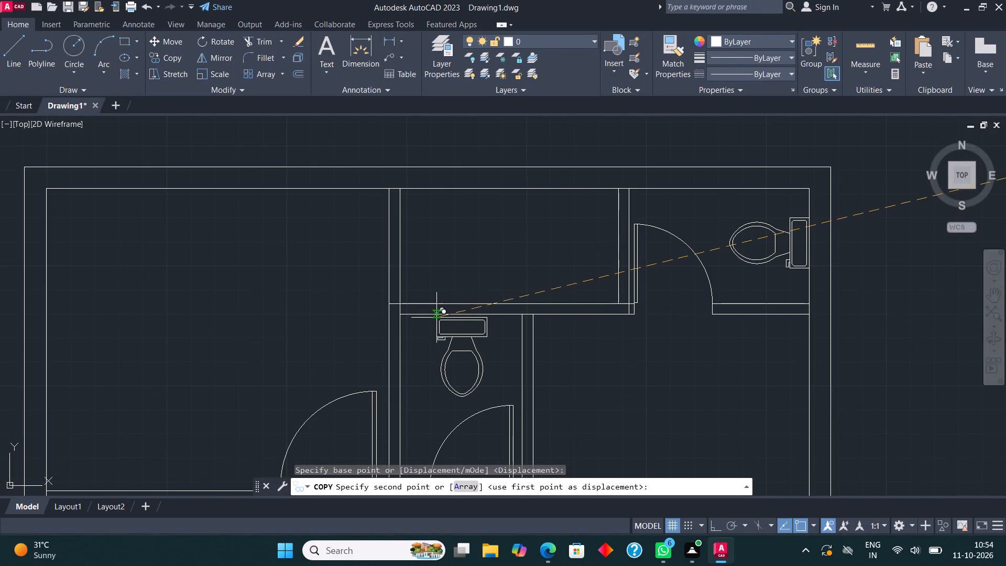
scroll(436, 318, up, 3)
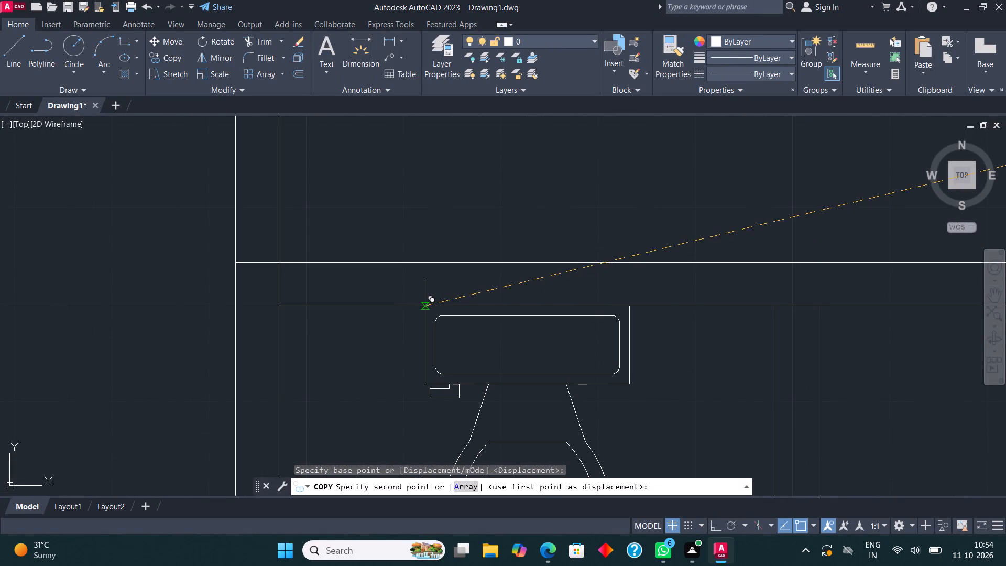
click(425, 306)
key(Escape)
scroll(336, 235, down, 2)
middle_drag(449, 245, 430, 273)
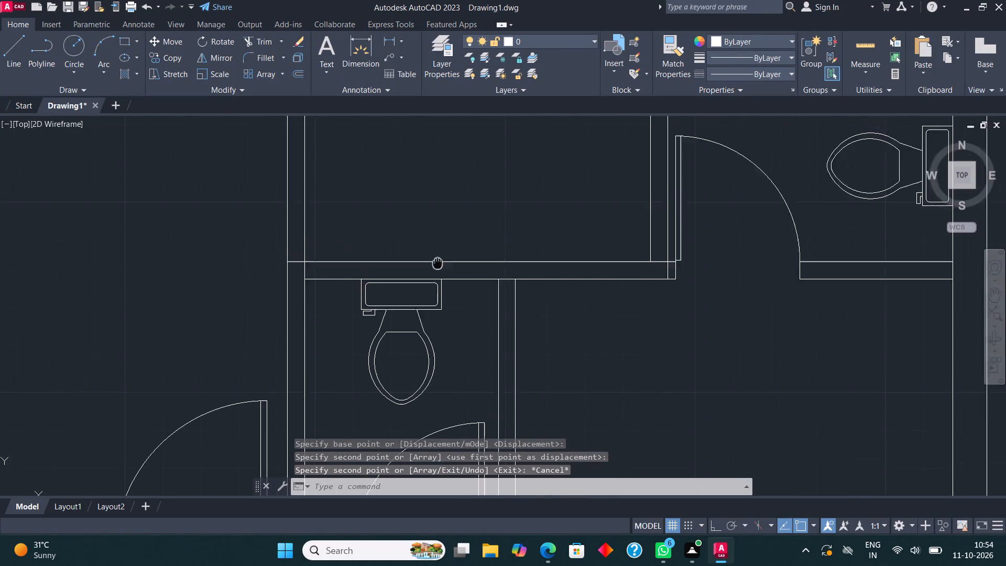
Draw a window in the horizontal partition behind the upper-middle toilet: a tank-wide rectangle across the wall thickness with a lengthwise centre line.
middle_drag(430, 273, 374, 315)
click(123, 37)
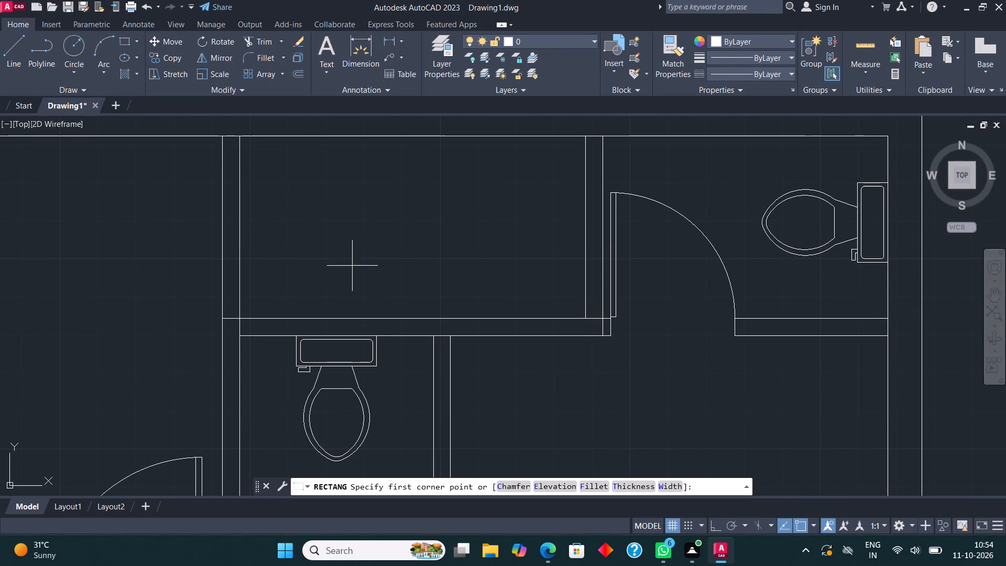
scroll(321, 328, up, 1)
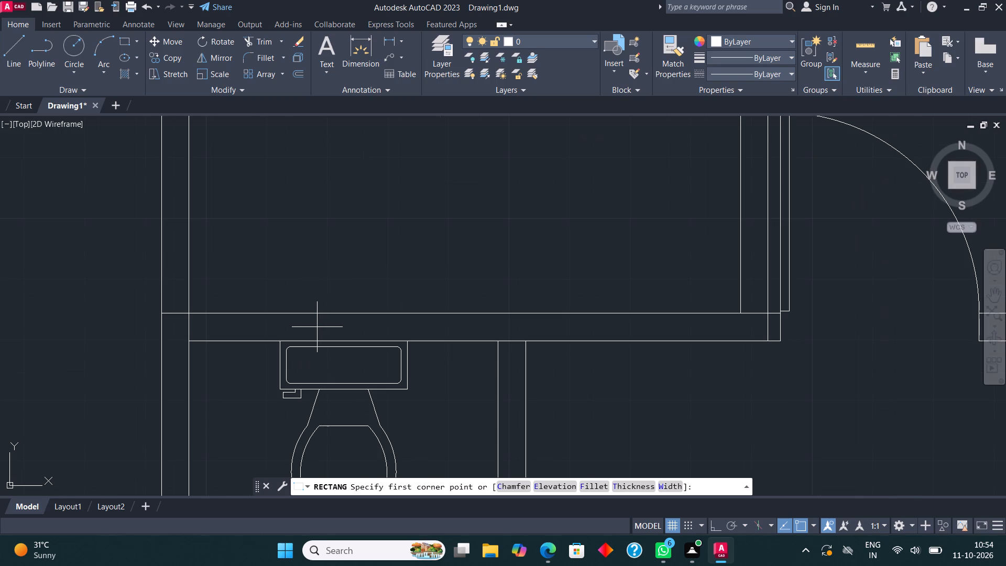
scroll(315, 328, up, 1)
click(258, 344)
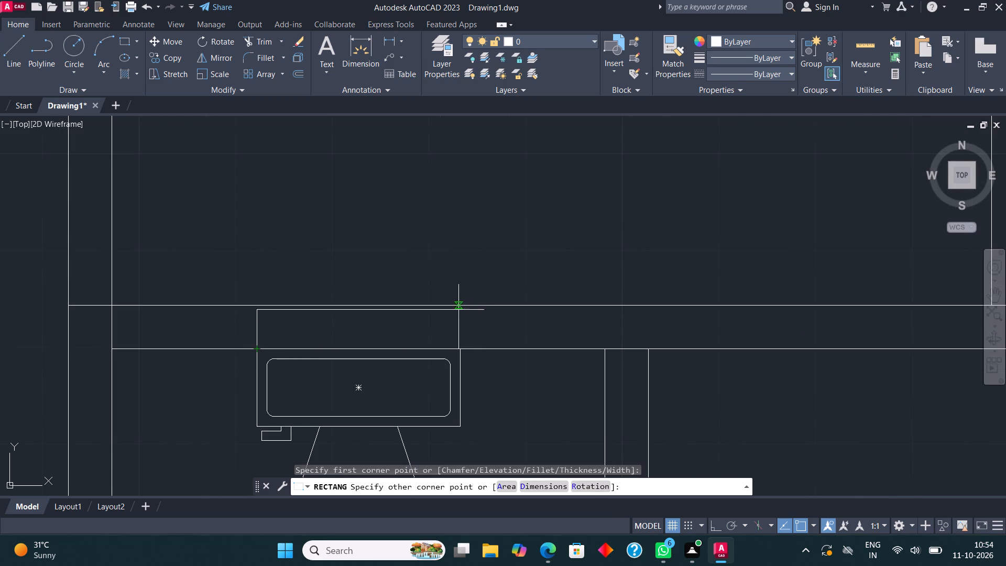
click(461, 305)
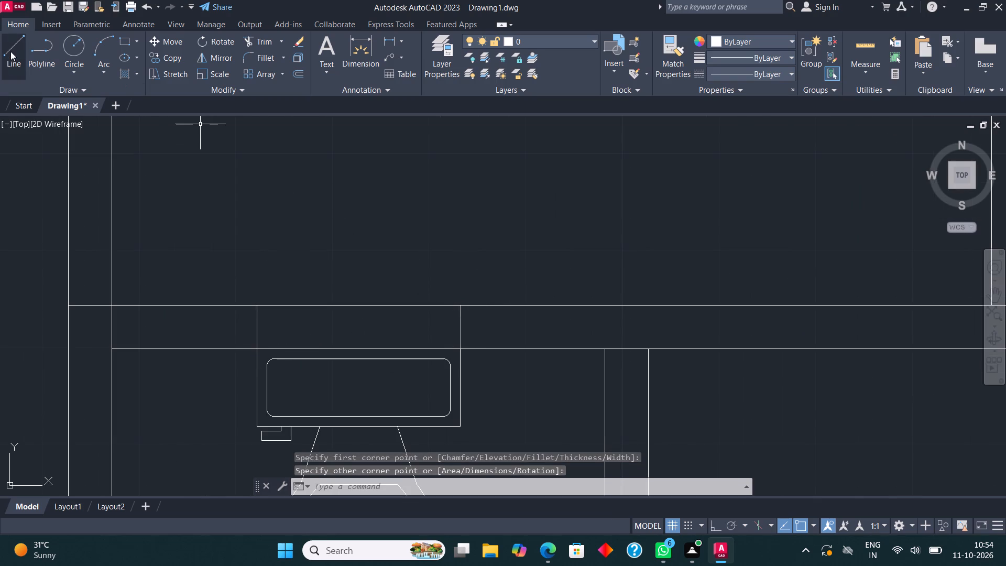
click(10, 51)
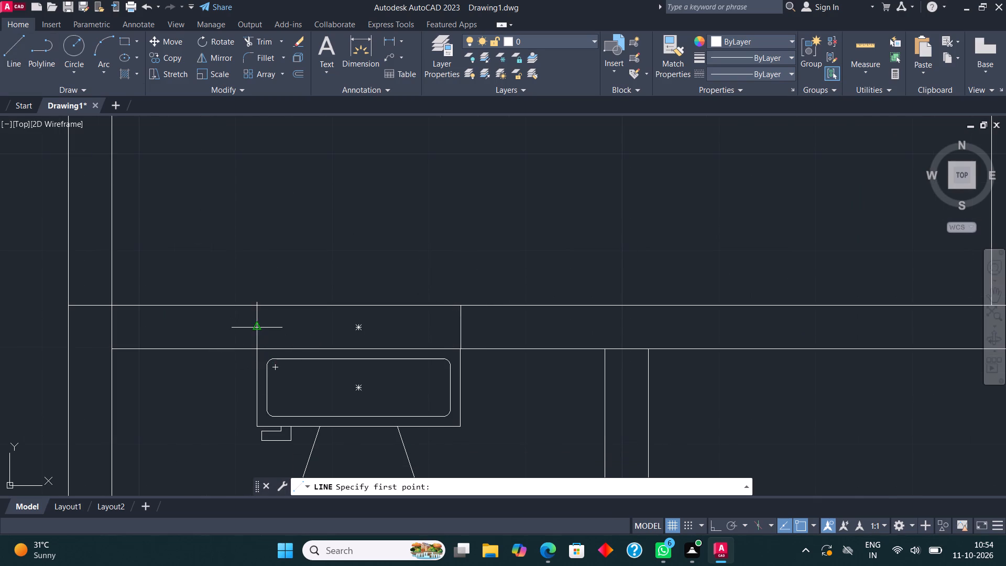
click(258, 331)
click(455, 330)
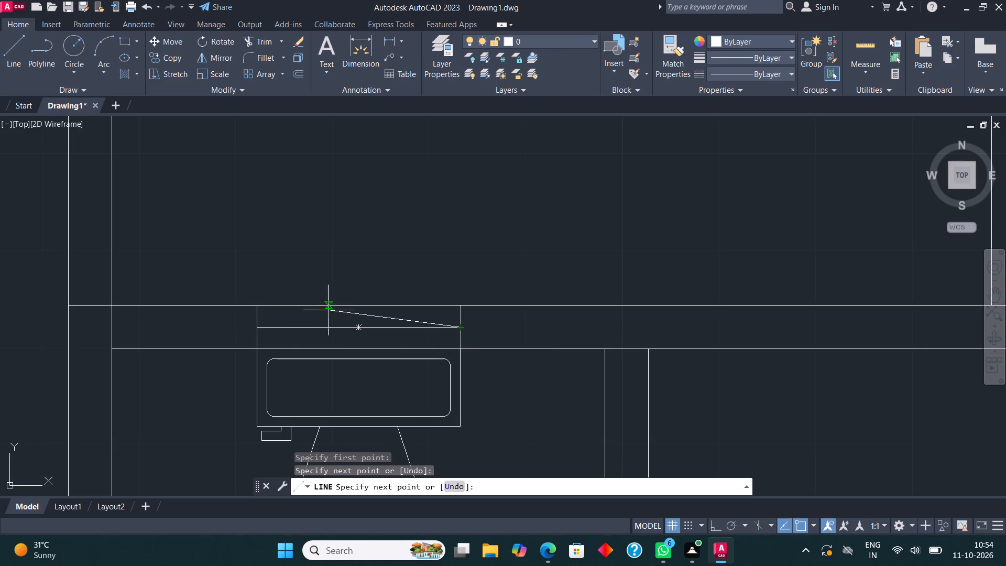
key(Escape)
Draw a window rectangle with a lengthwise centre line in the same horizontal partition, between the toilet room's right wall and the upper-right bathroom door.
scroll(289, 314, down, 3)
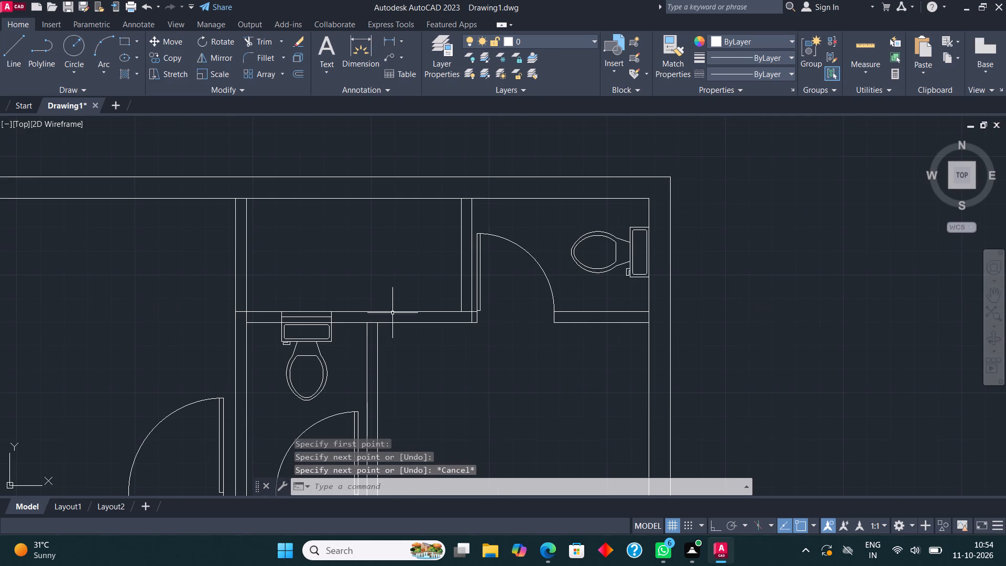
scroll(437, 328, up, 2)
middle_drag(429, 328, 355, 328)
scroll(355, 328, up, 1)
click(124, 40)
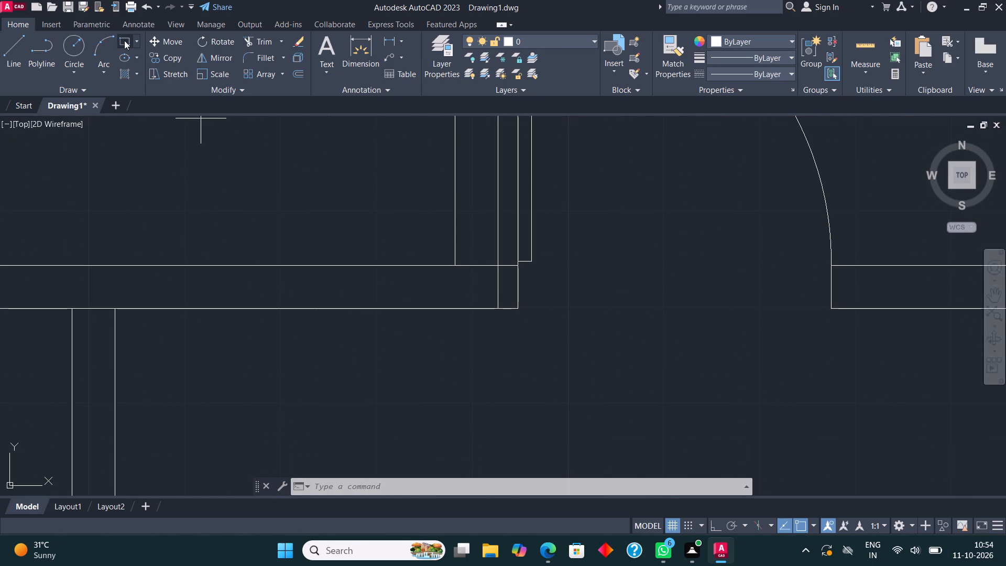
click(437, 309)
click(159, 268)
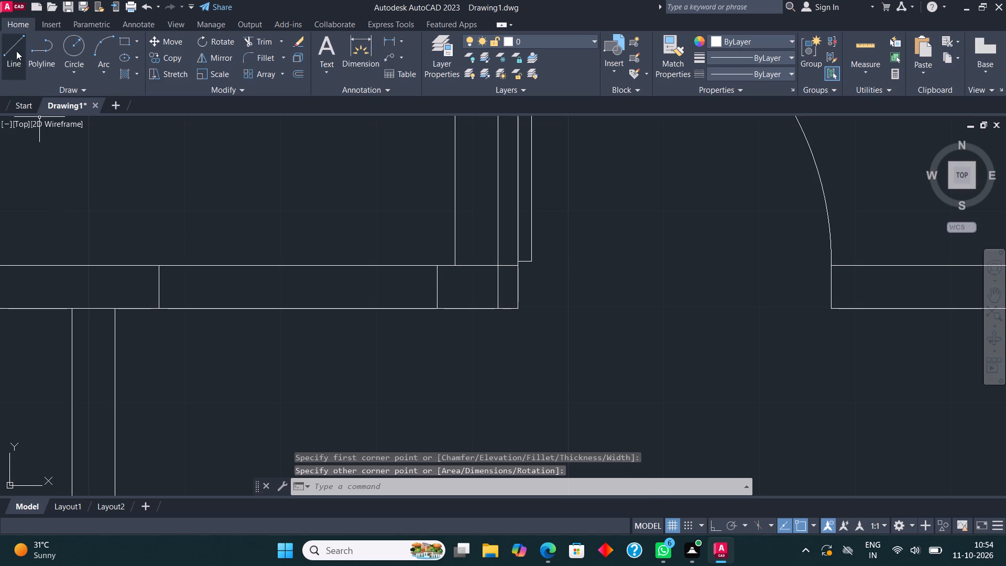
click(14, 45)
click(159, 289)
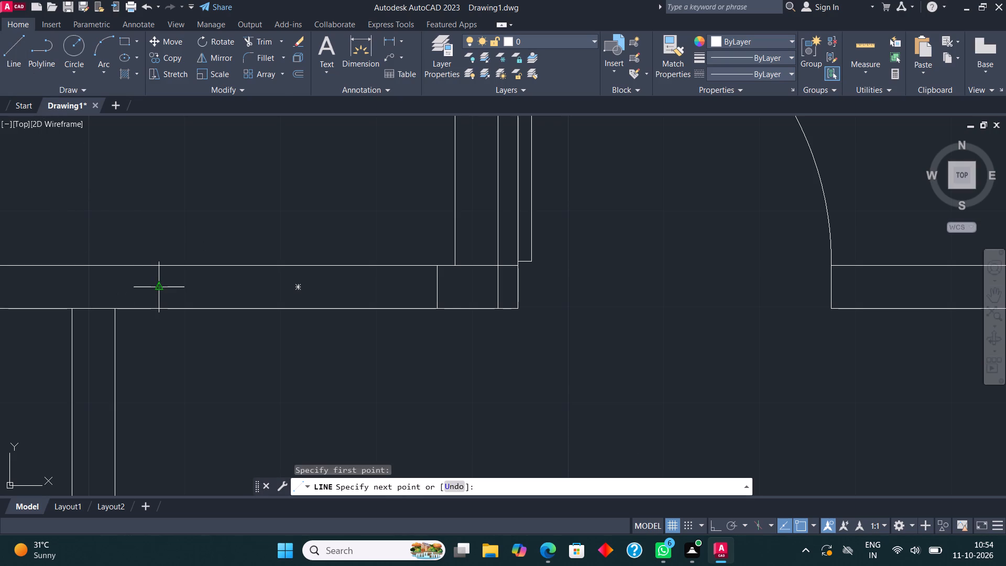
click(439, 289)
key(Escape)
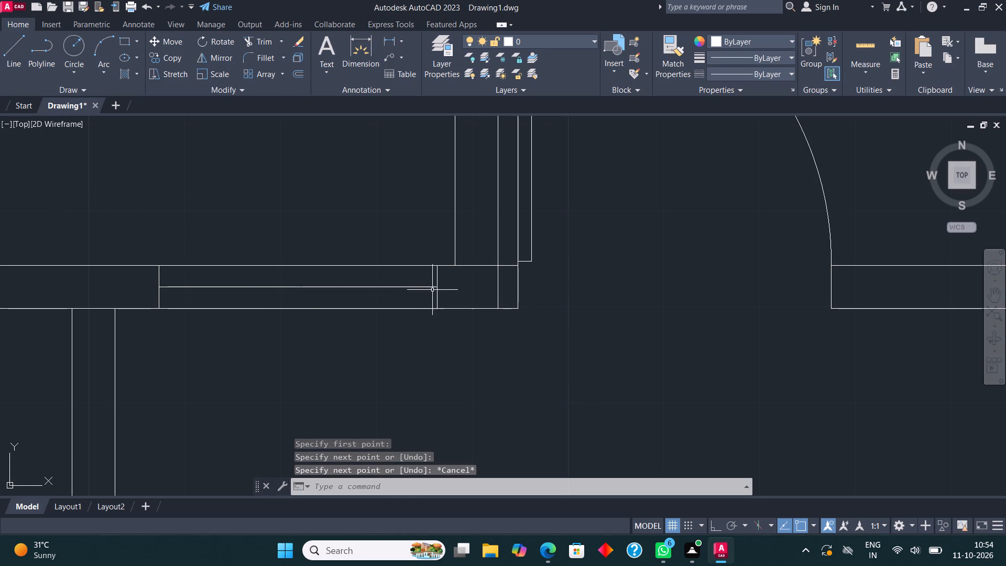
Draw a window rectangle across the thickness of the vertical partition on the upper-right bathroom's left side, beside the door leaf.
scroll(347, 309, down, 2)
scroll(374, 343, down, 2)
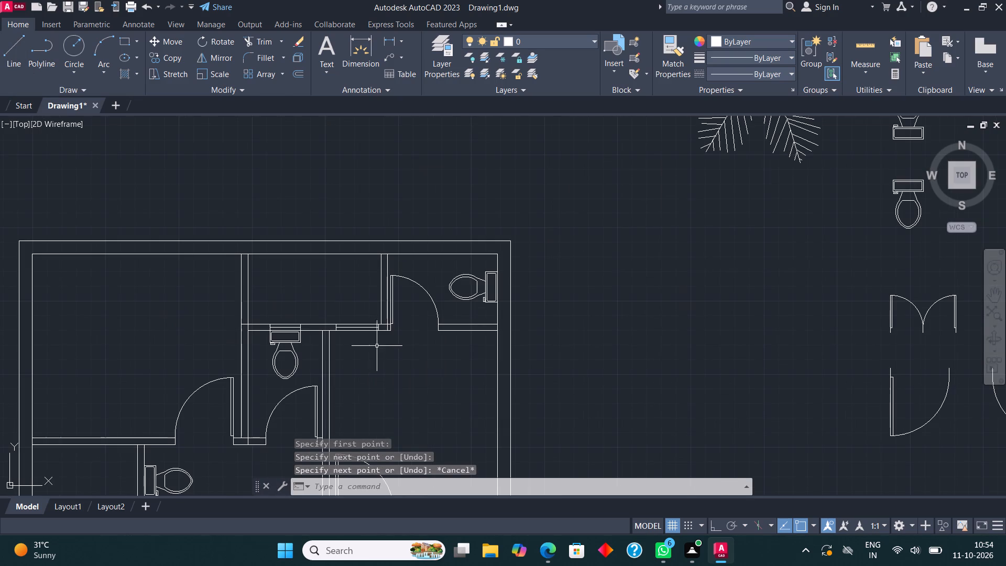
scroll(391, 281, up, 2)
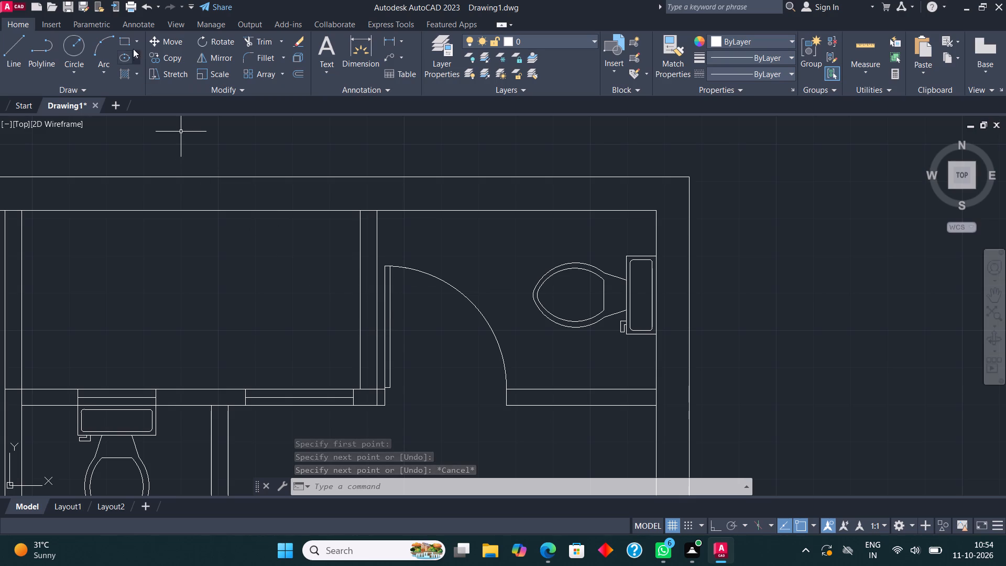
click(123, 41)
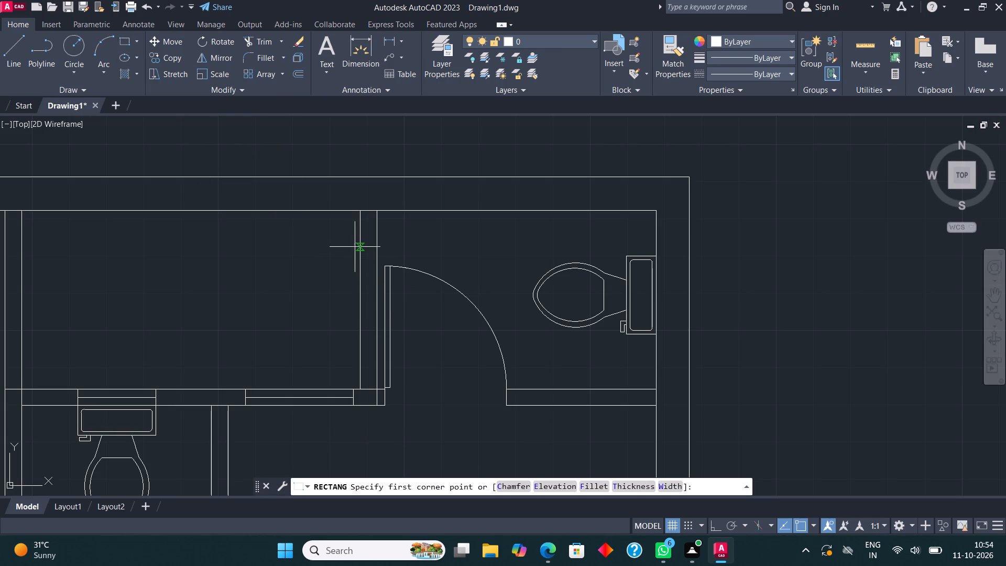
click(356, 251)
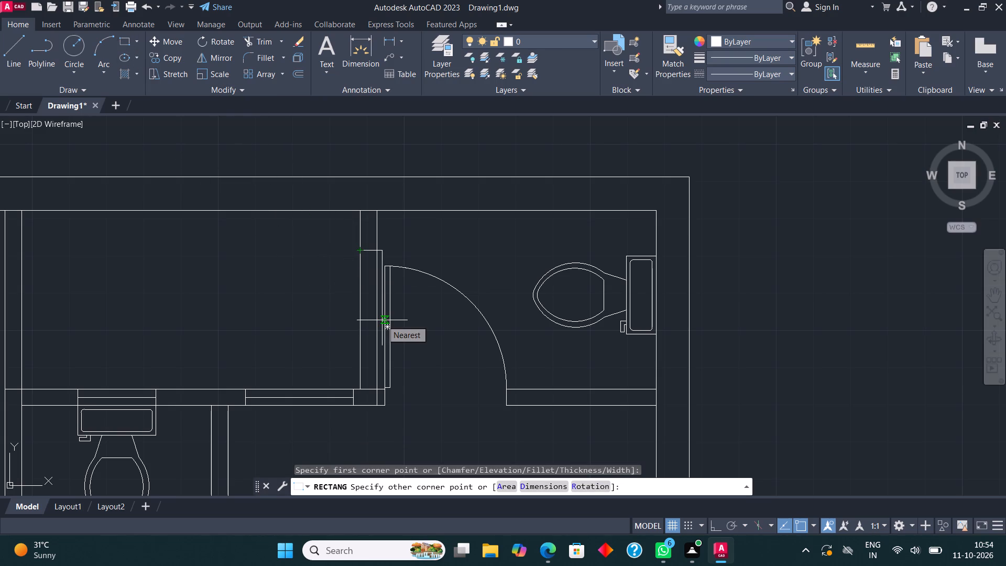
click(377, 340)
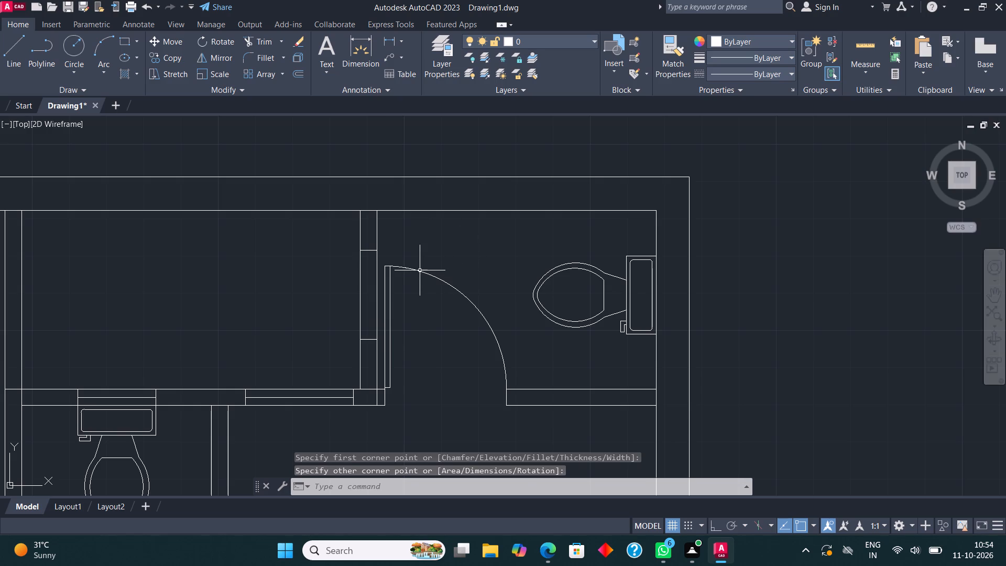
Draw a window in the short vertical partition behind the right-facing toilet: a tank-length rectangle across the wall with a vertical centre line.
scroll(420, 270, down, 2)
middle_drag(421, 271, 573, 164)
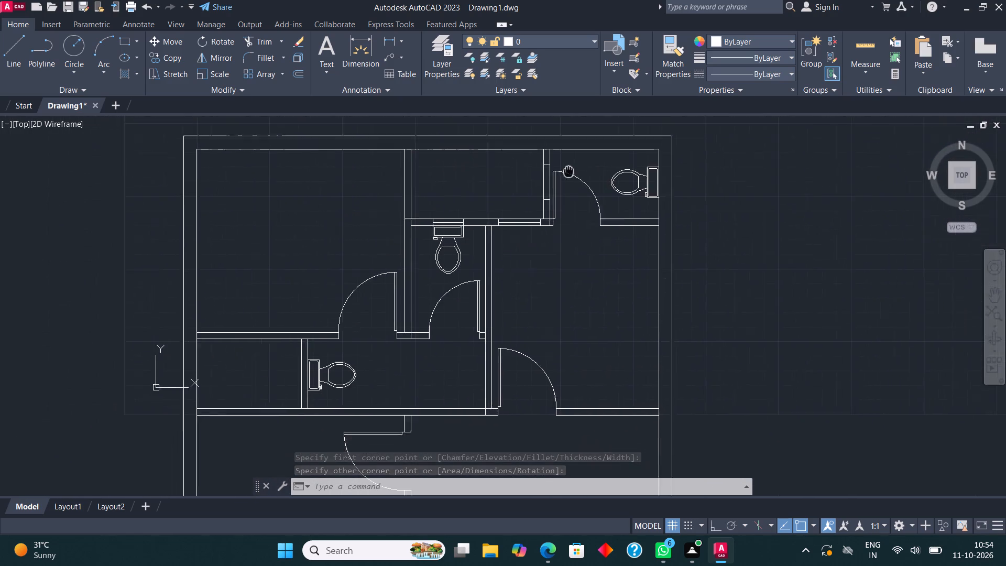
middle_drag(573, 164, 570, 144)
scroll(308, 370, up, 3)
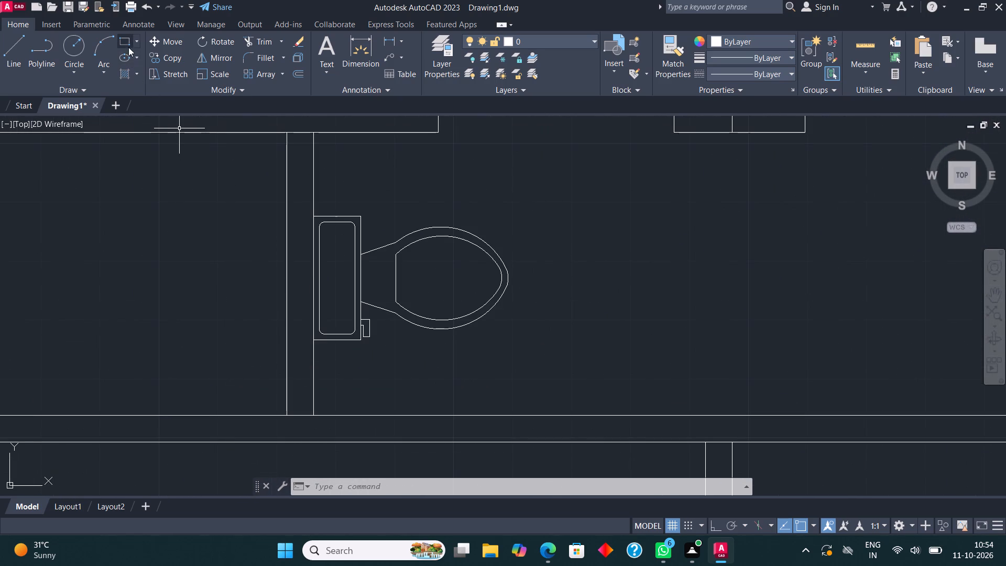
click(126, 41)
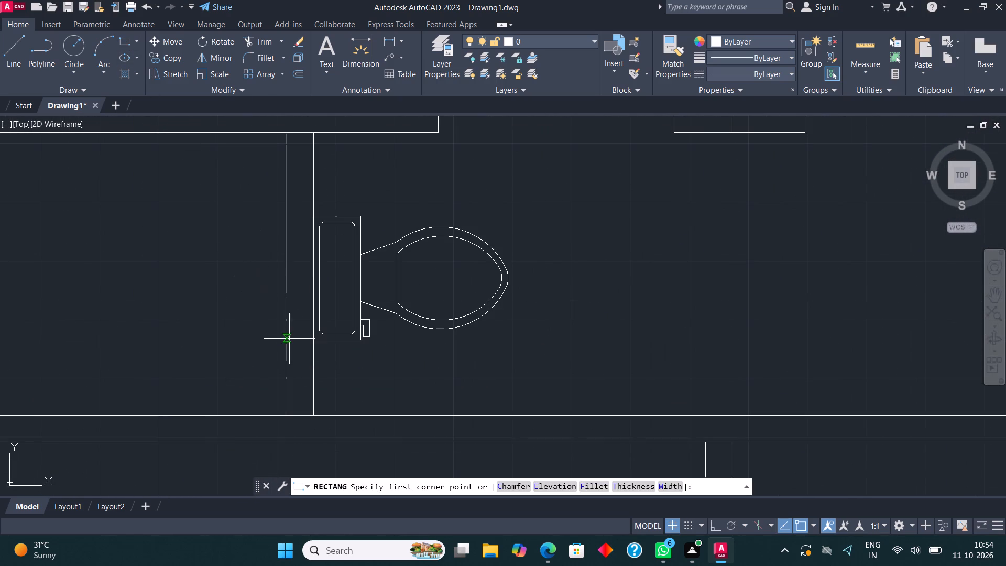
click(287, 341)
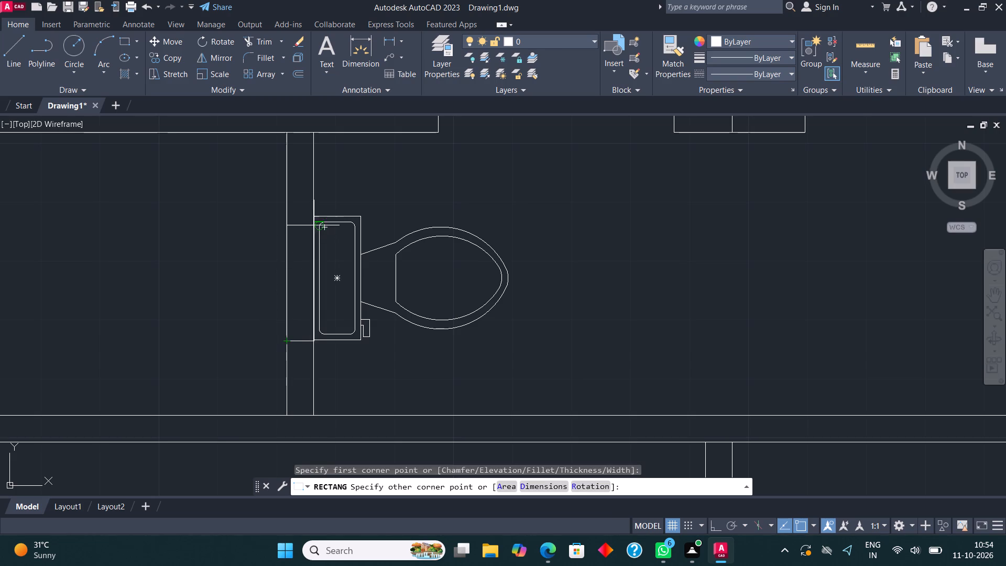
click(316, 216)
click(10, 47)
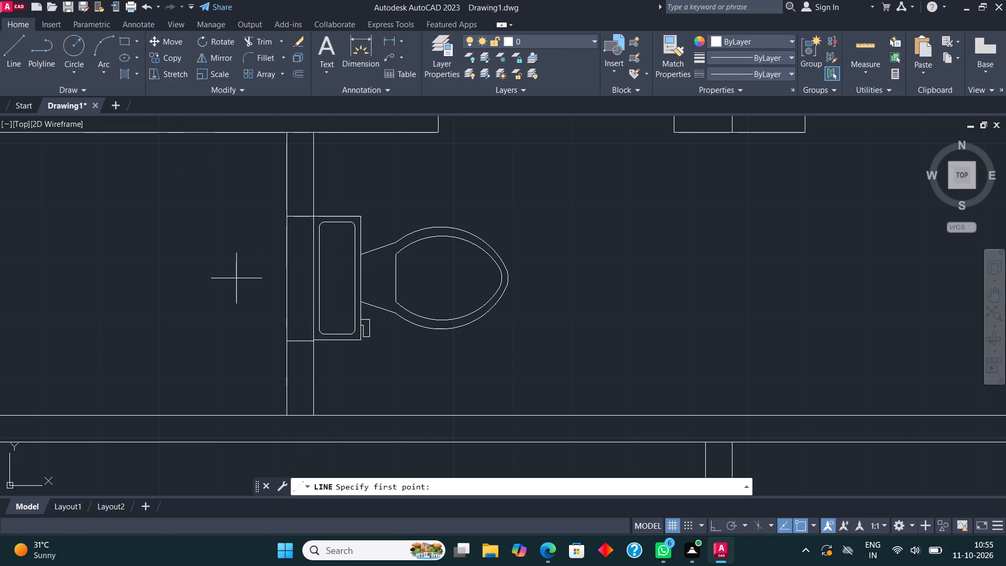
click(301, 336)
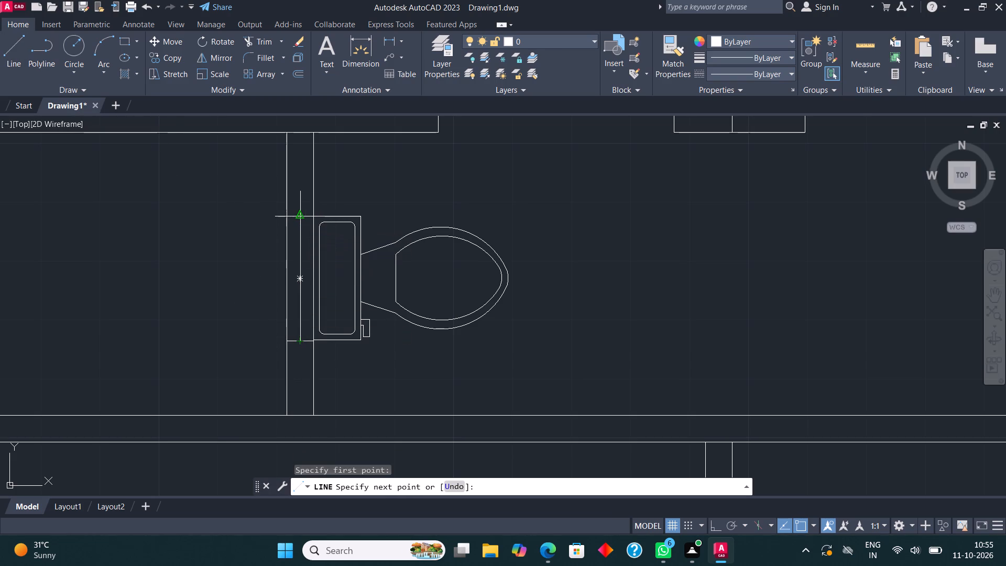
click(303, 213)
key(Escape)
Draw a window rectangle with a lengthwise centre line near the middle of the horizontal partition between the two left-hand rooms below the bathroom.
scroll(298, 213, down, 4)
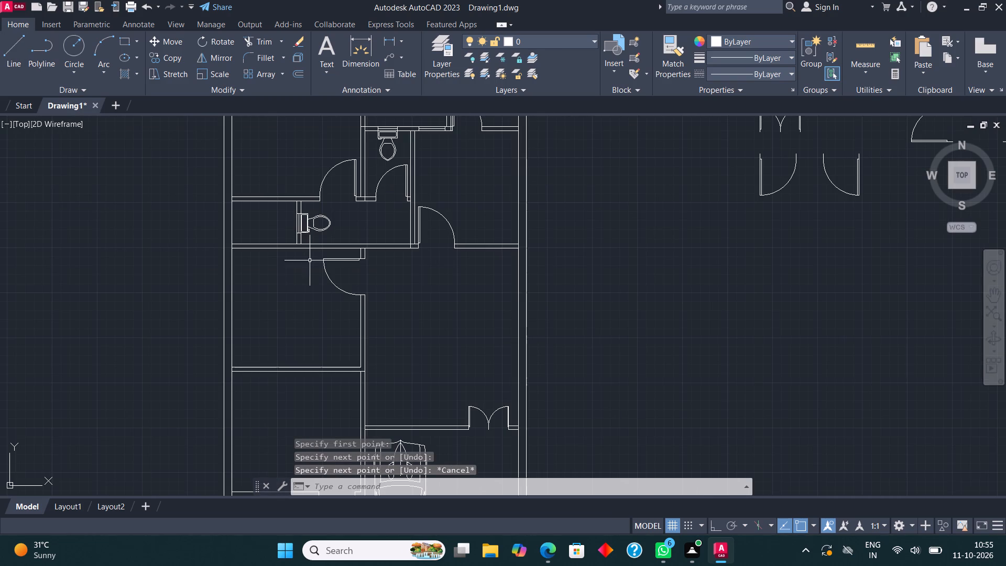
middle_drag(329, 320, 373, 275)
scroll(330, 328, up, 3)
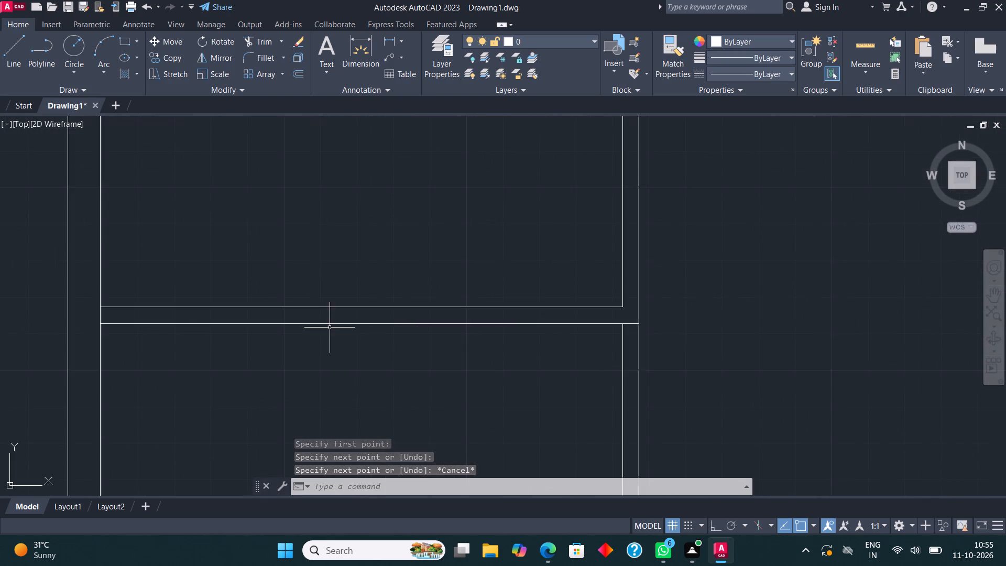
middle_drag(320, 330, 298, 338)
click(127, 37)
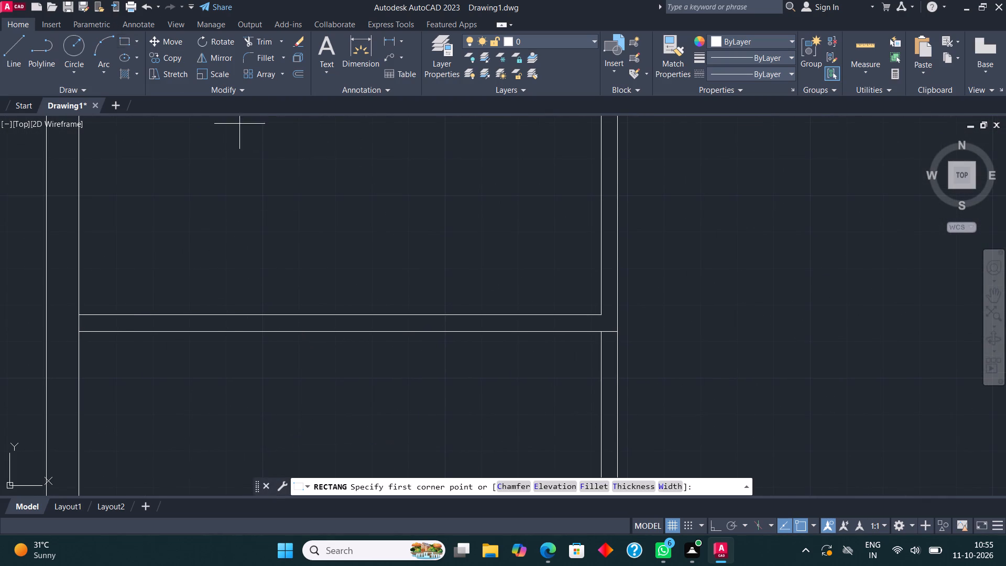
click(246, 332)
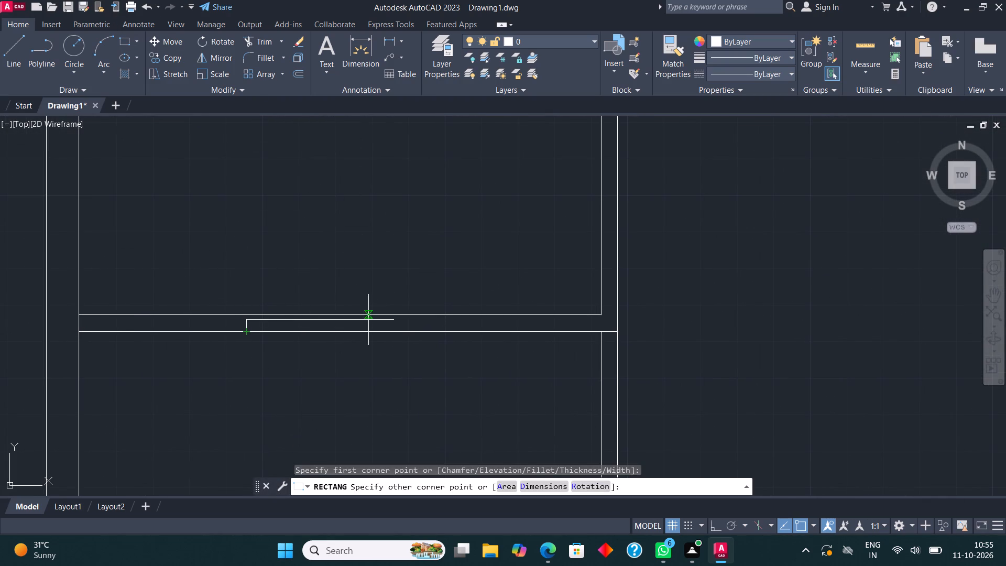
click(450, 317)
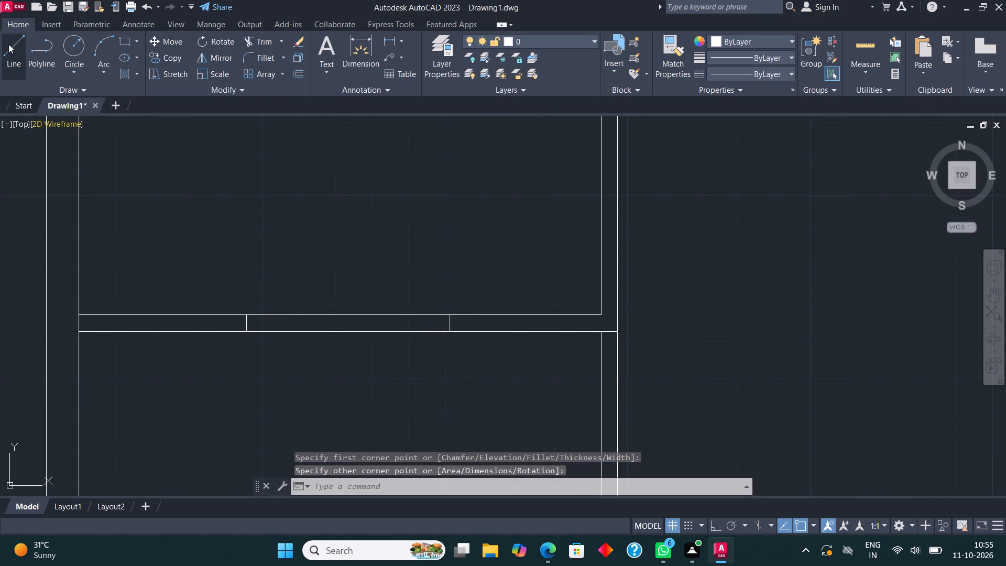
click(9, 45)
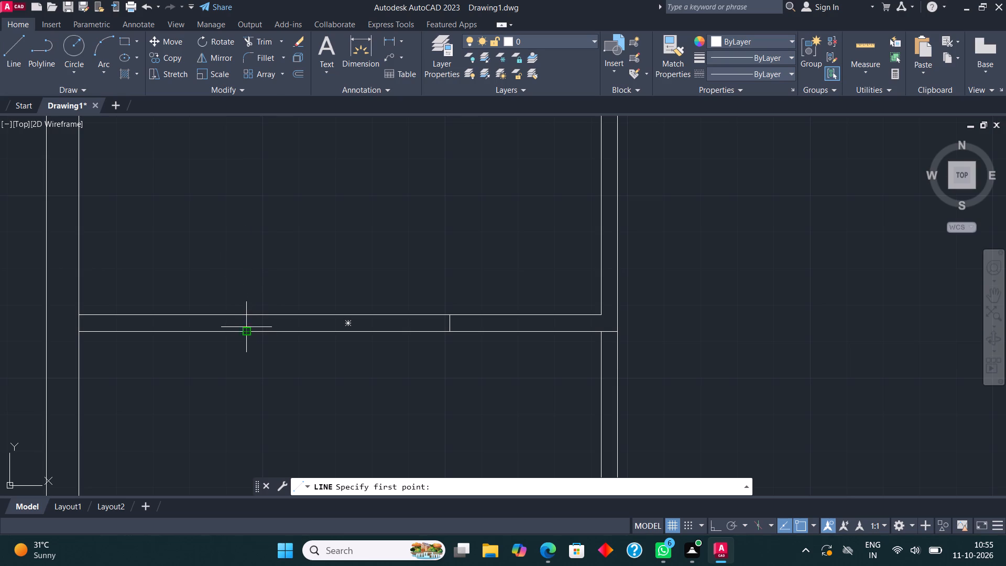
click(245, 326)
click(451, 323)
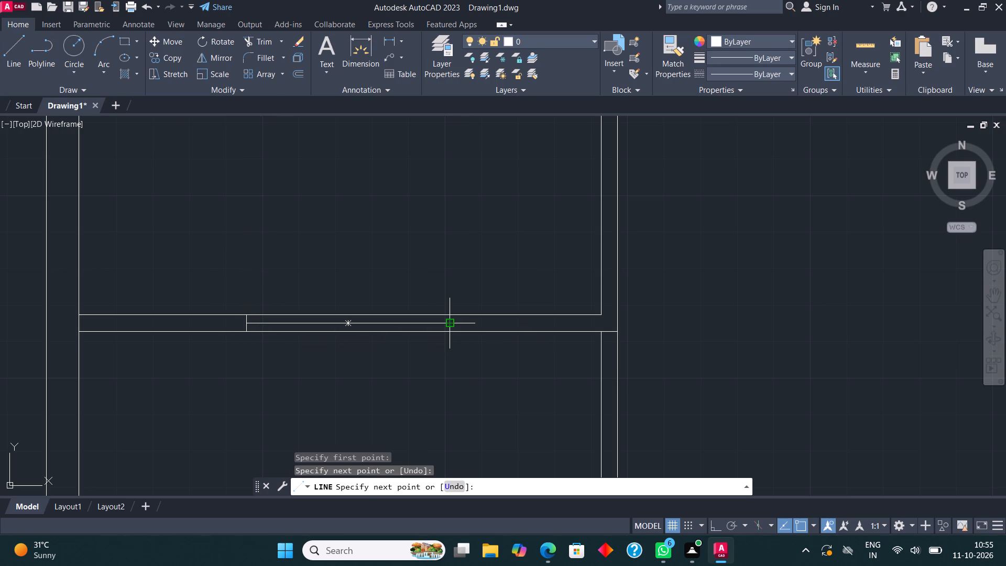
key(Escape)
Draw a window rectangle with a lengthwise centre line across the thickness of the bottom outer wall of the lower-left room.
scroll(425, 196, down, 3)
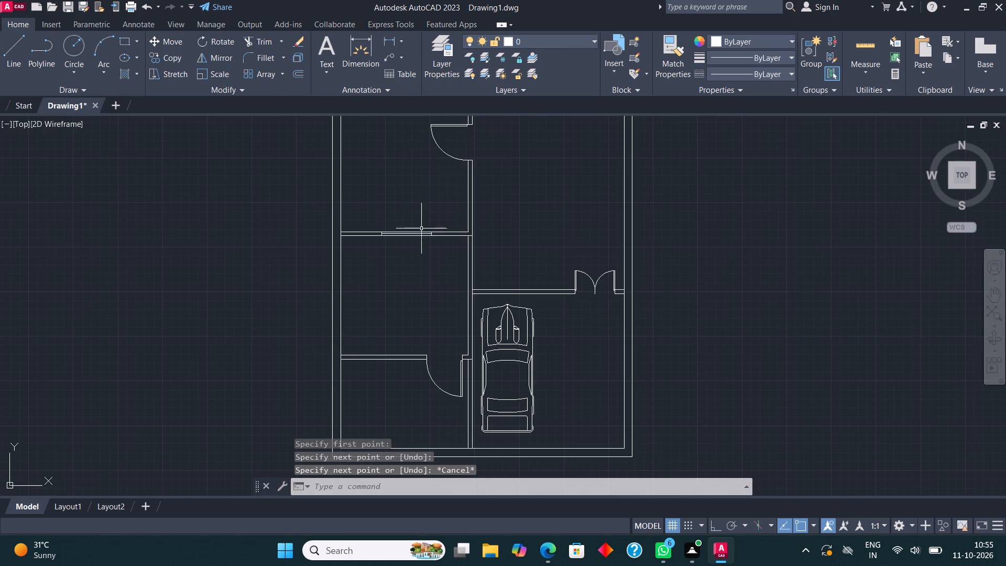
scroll(379, 270, down, 1)
scroll(391, 404, up, 3)
scroll(400, 340, up, 2)
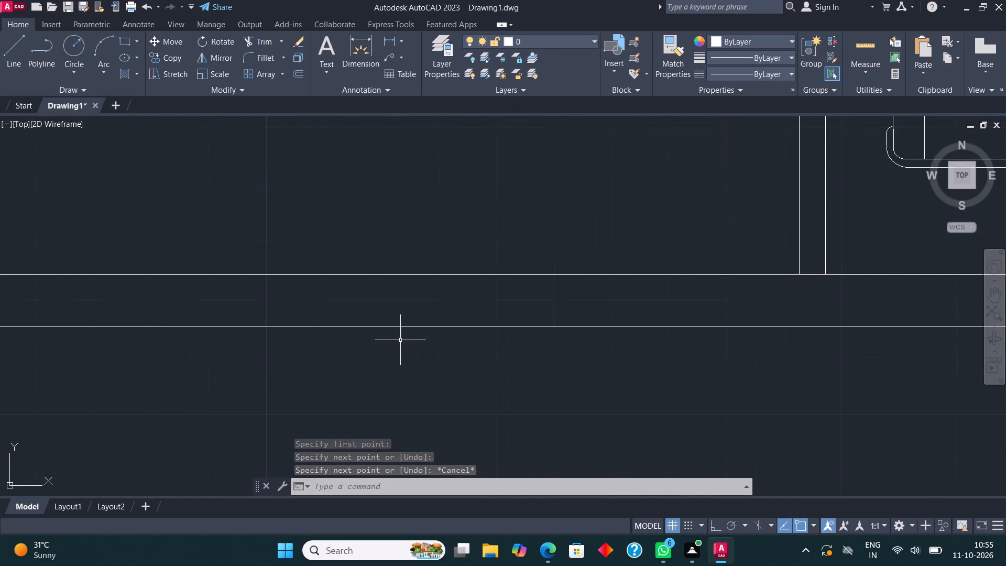
middle_drag(395, 340, 385, 343)
scroll(385, 343, down, 1)
click(124, 36)
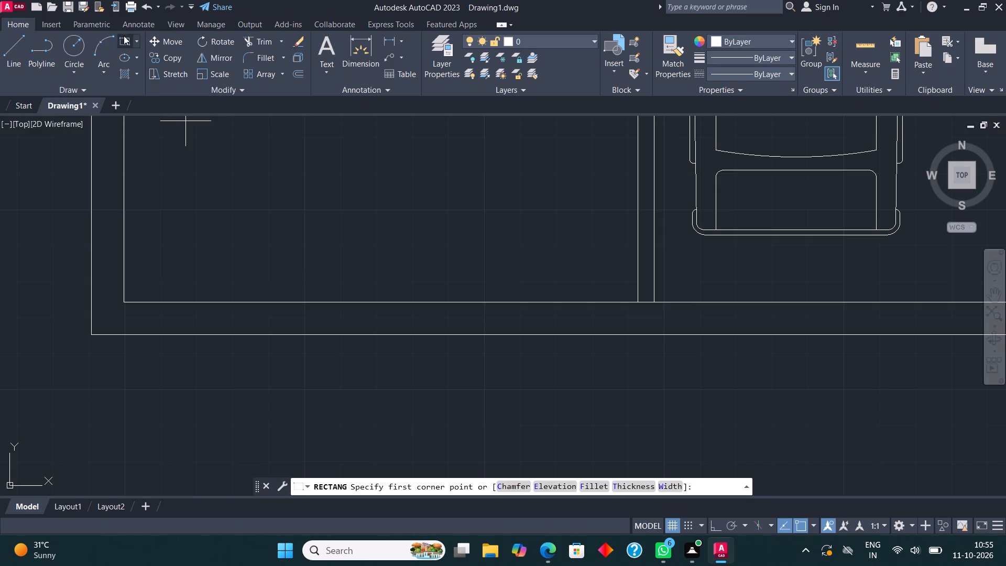
click(294, 334)
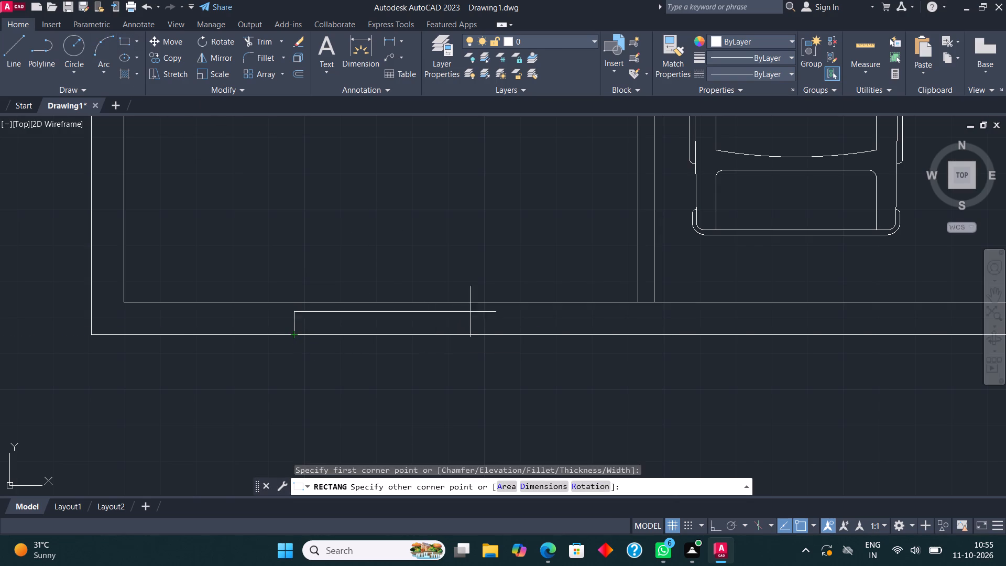
click(495, 301)
click(17, 37)
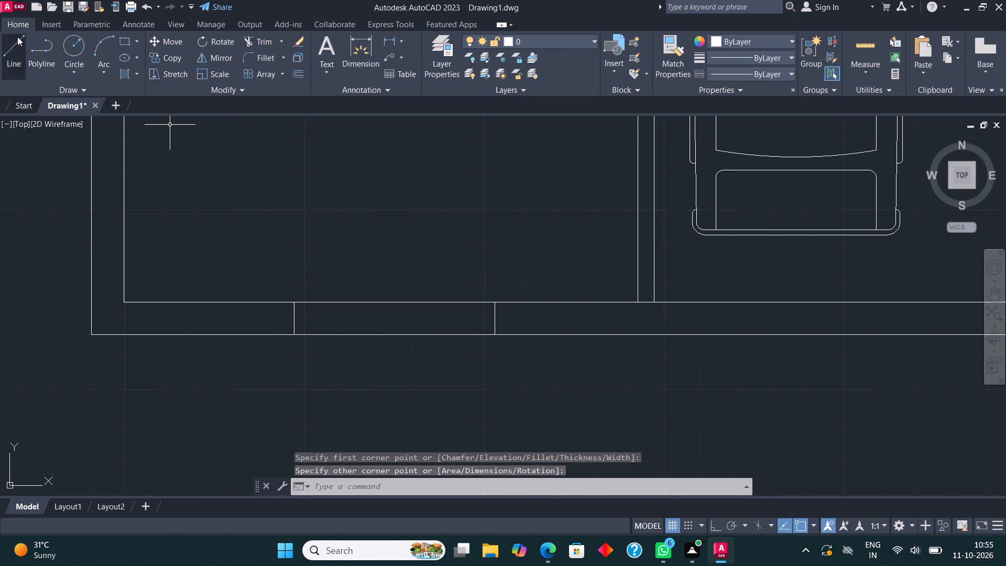
click(293, 314)
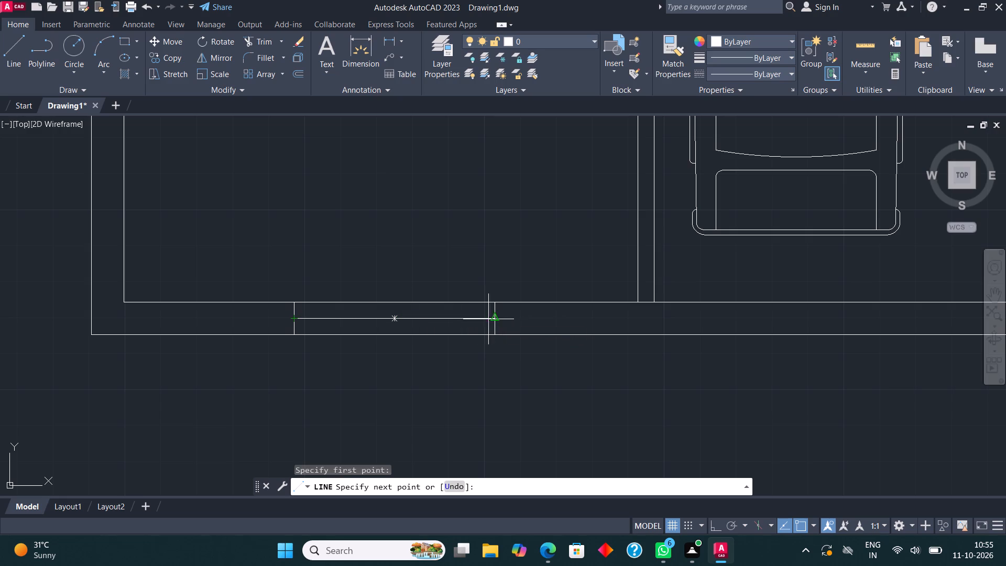
click(491, 319)
key(Escape)
Draw a window rectangle with a lengthwise centre line in the horizontal partition above the car, between the vertical partition and the double door.
scroll(296, 324, down, 3)
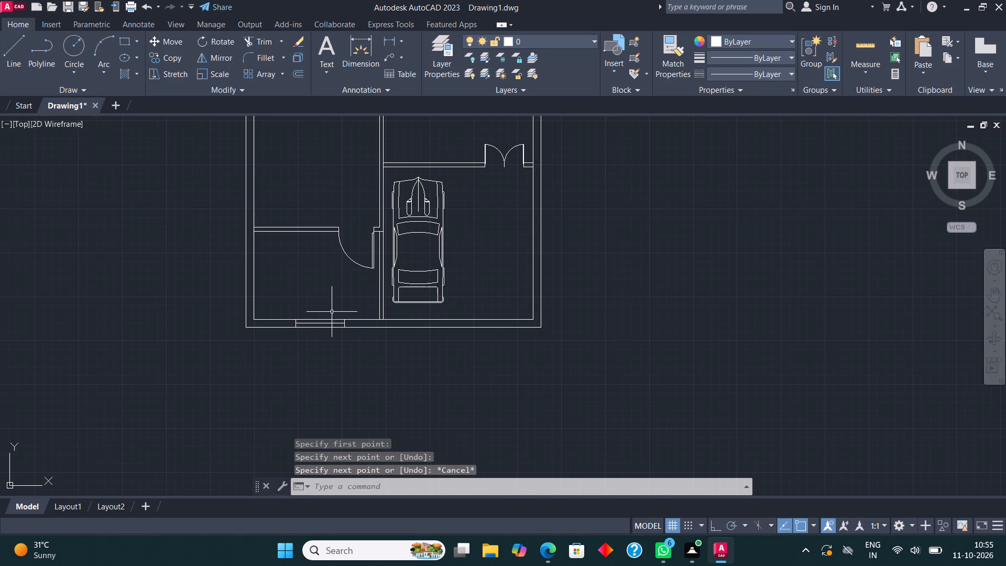
middle_drag(419, 283, 409, 345)
scroll(487, 178, up, 3)
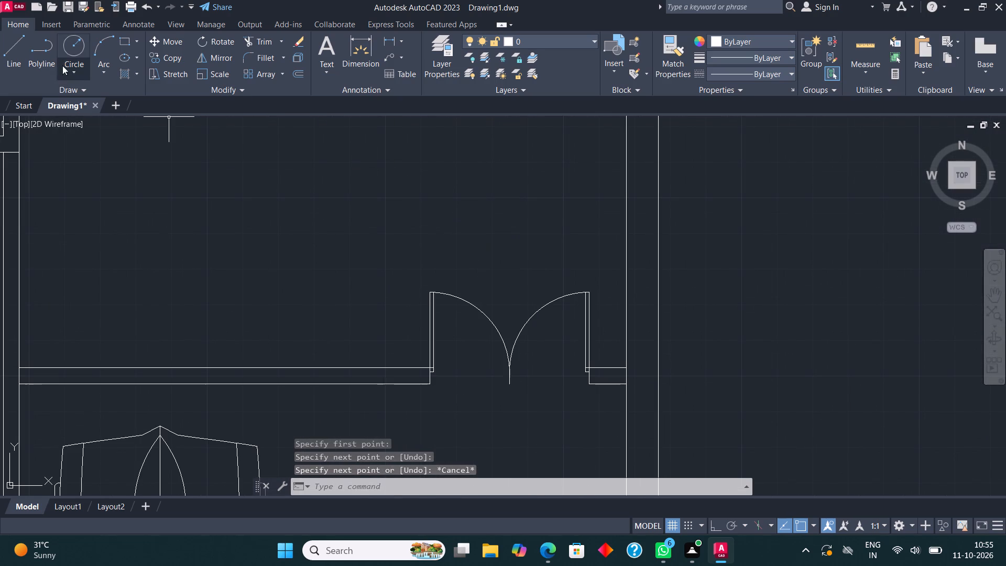
click(124, 38)
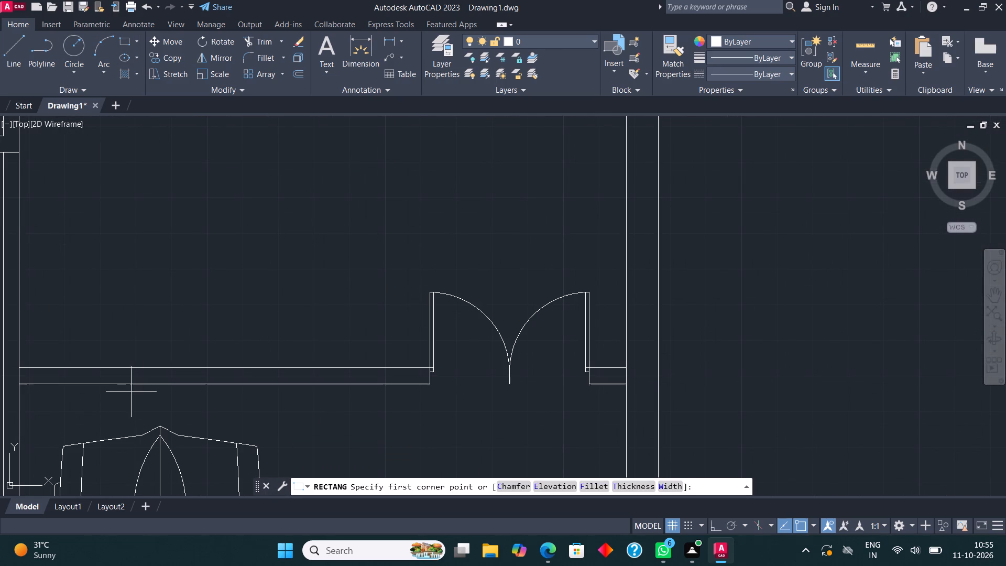
click(123, 385)
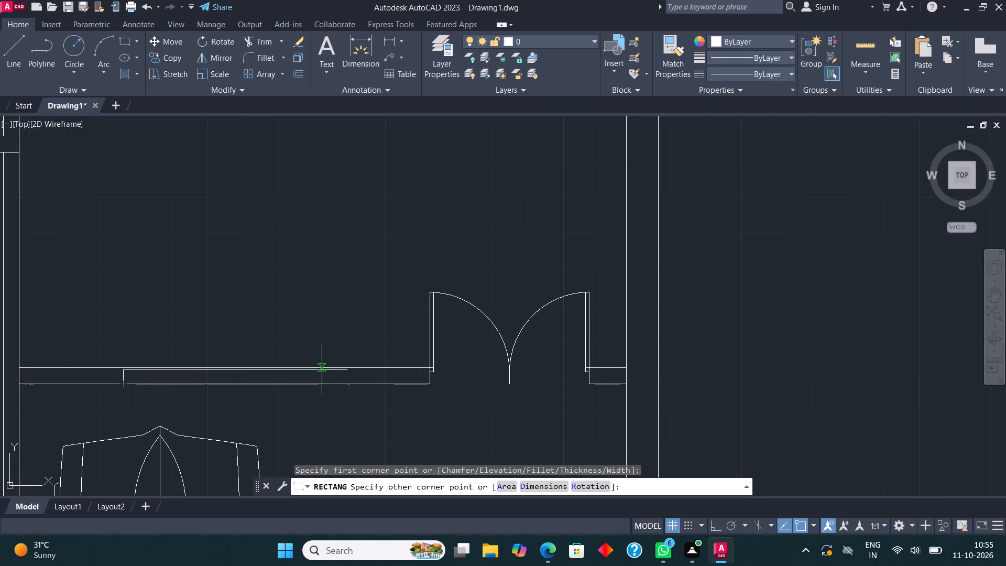
click(319, 369)
click(12, 42)
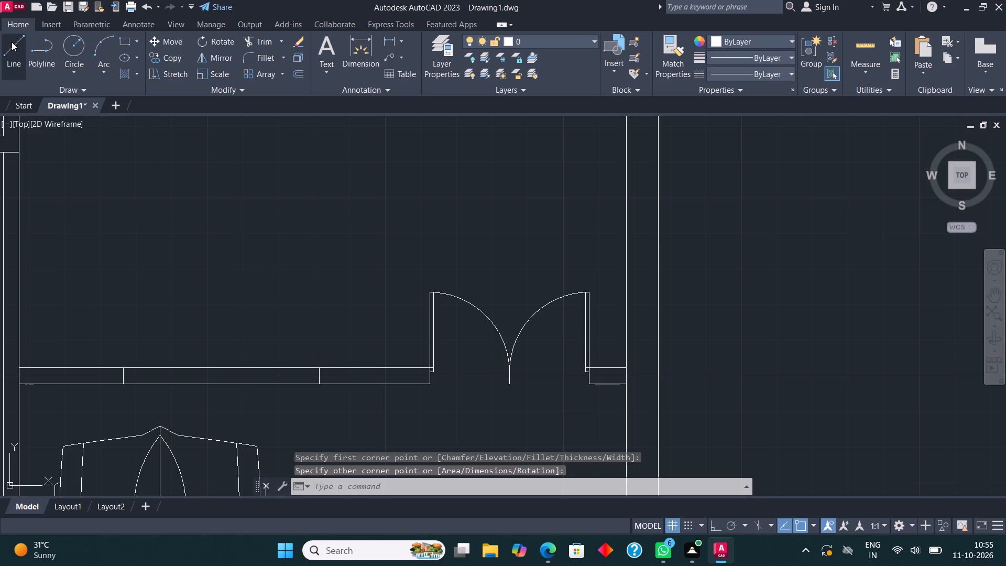
click(122, 376)
click(314, 376)
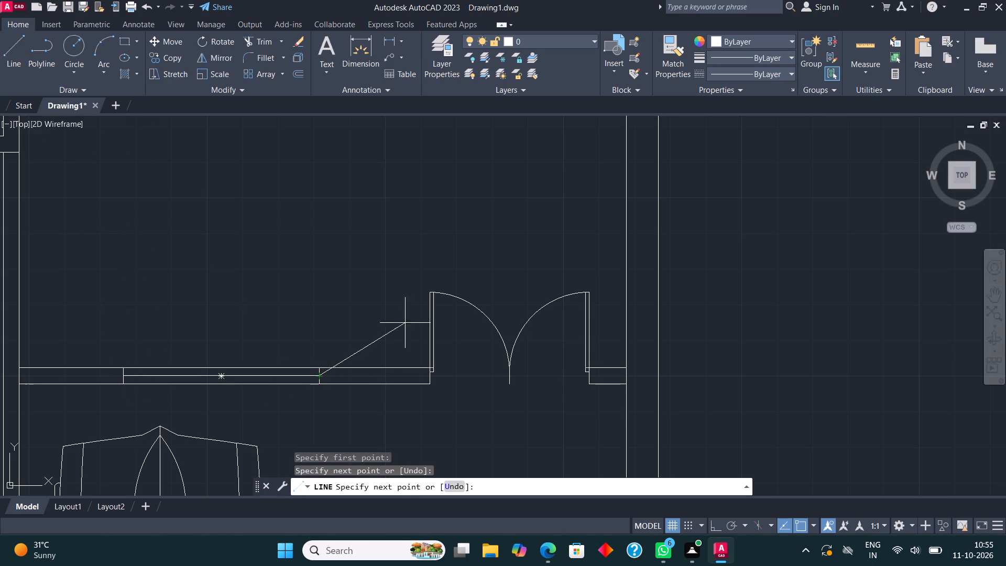
key(Escape)
Look over the rooms, doors, windows and toilets from the car area up to the top outer wall and back.
scroll(435, 299, down, 3)
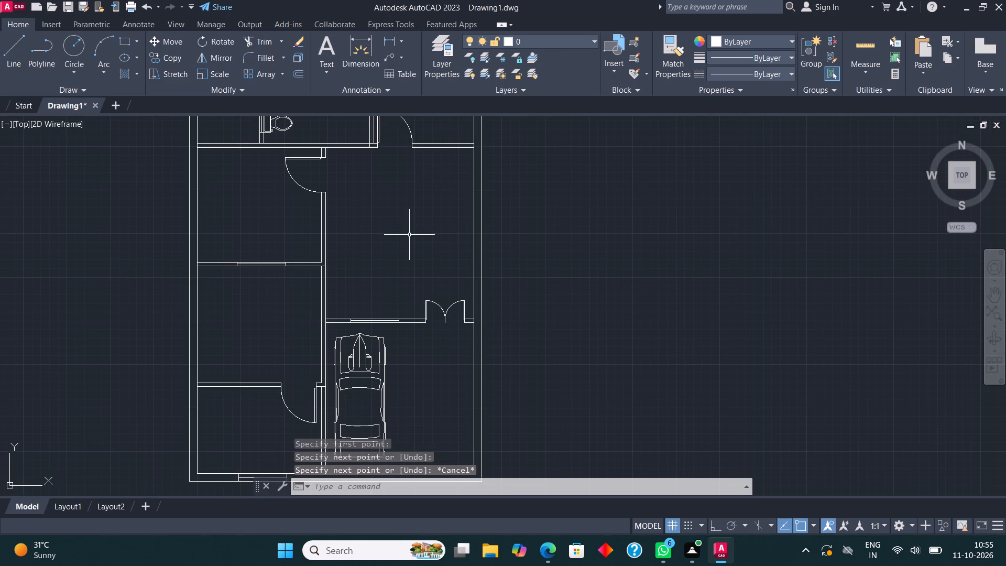
middle_drag(466, 211, 472, 215)
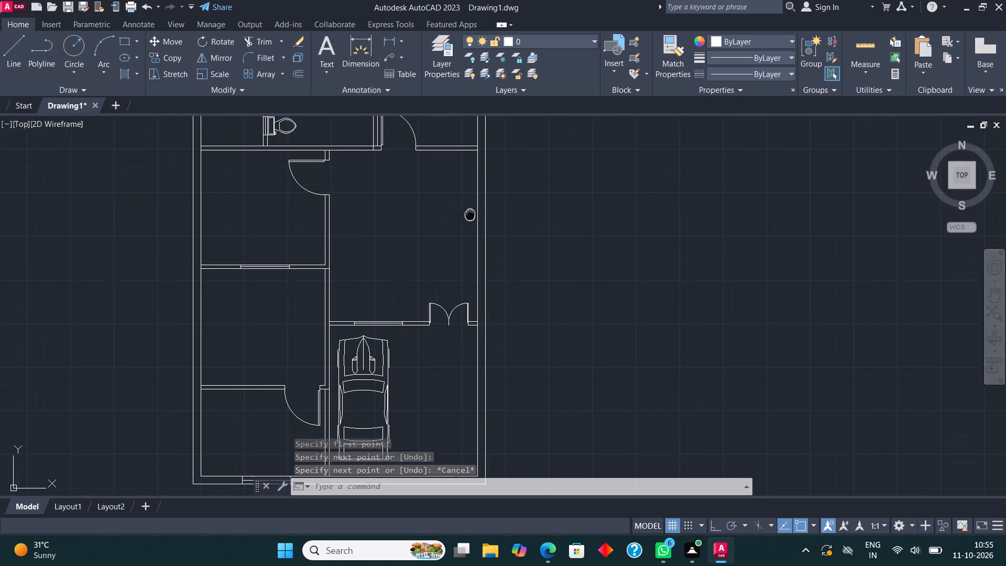
middle_drag(472, 215, 473, 278)
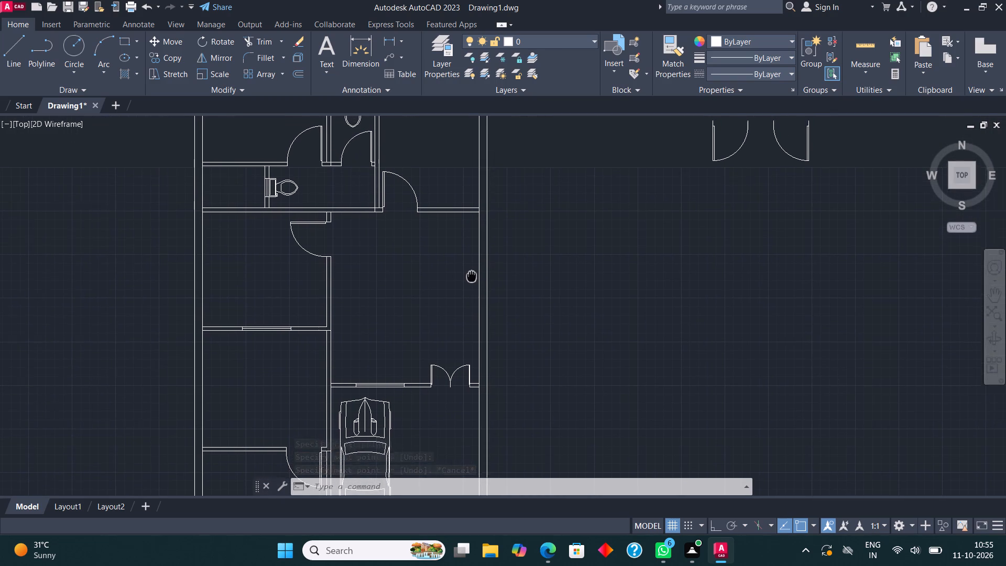
middle_drag(473, 278, 471, 301)
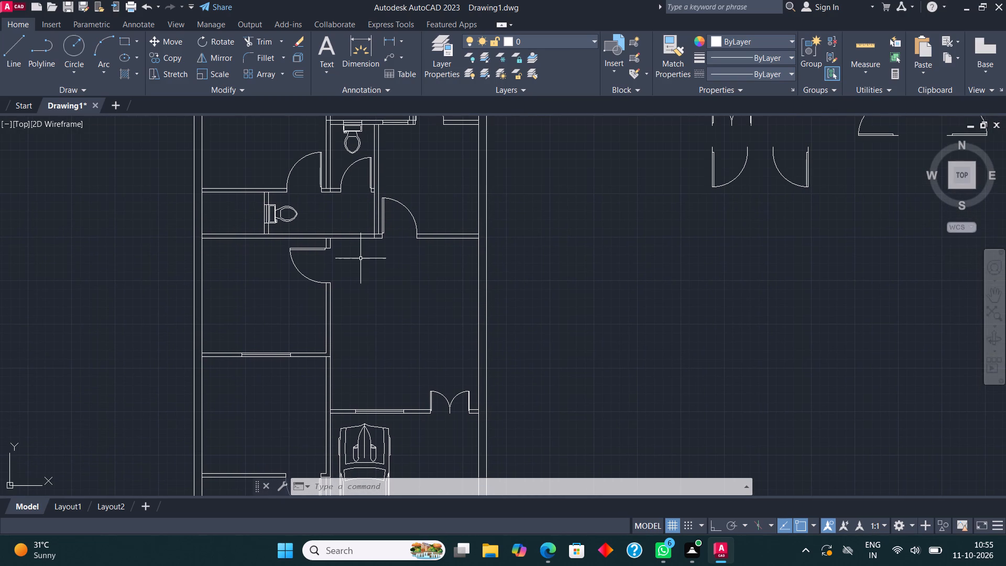
middle_drag(333, 329, 382, 313)
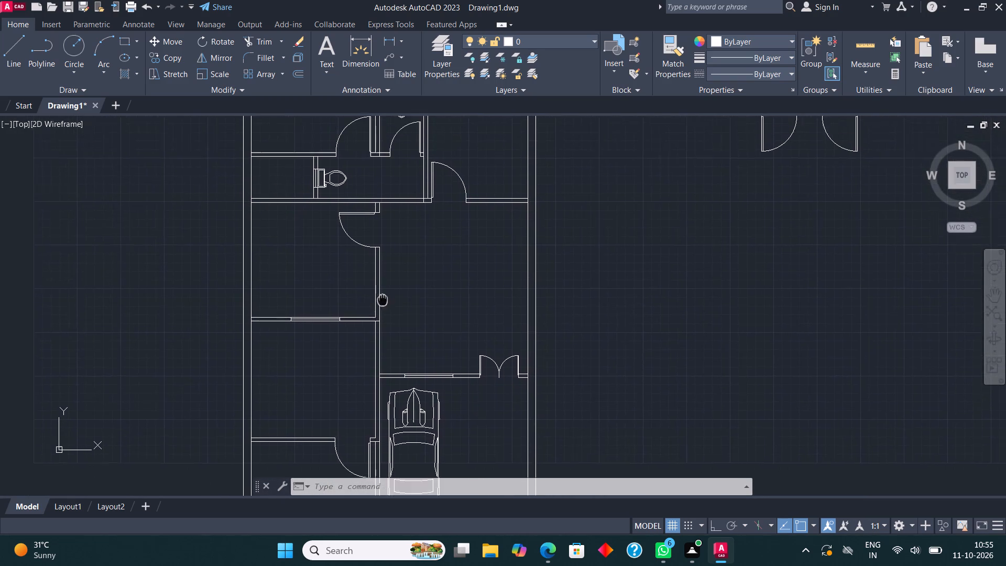
middle_drag(382, 313, 385, 411)
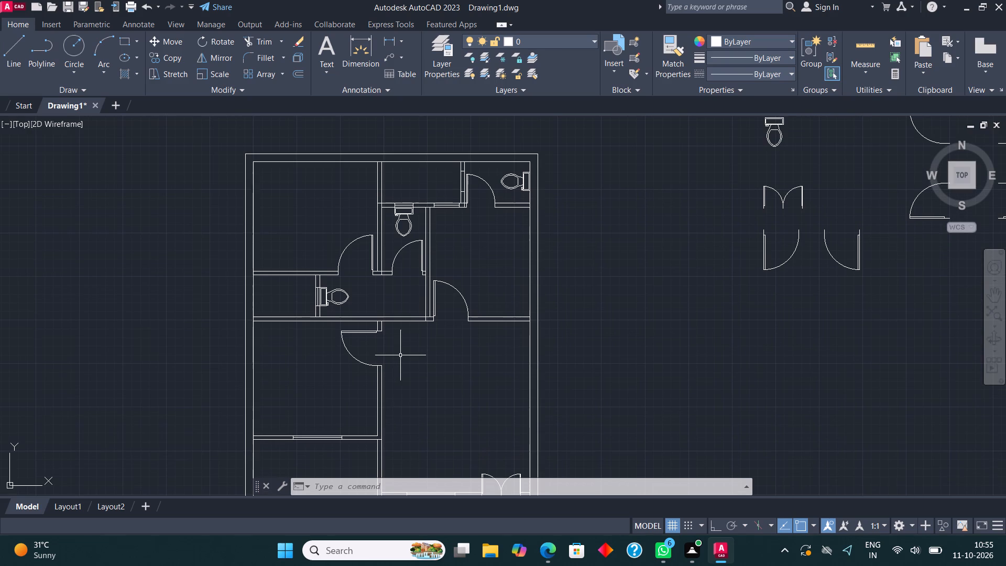
middle_drag(487, 208, 544, 262)
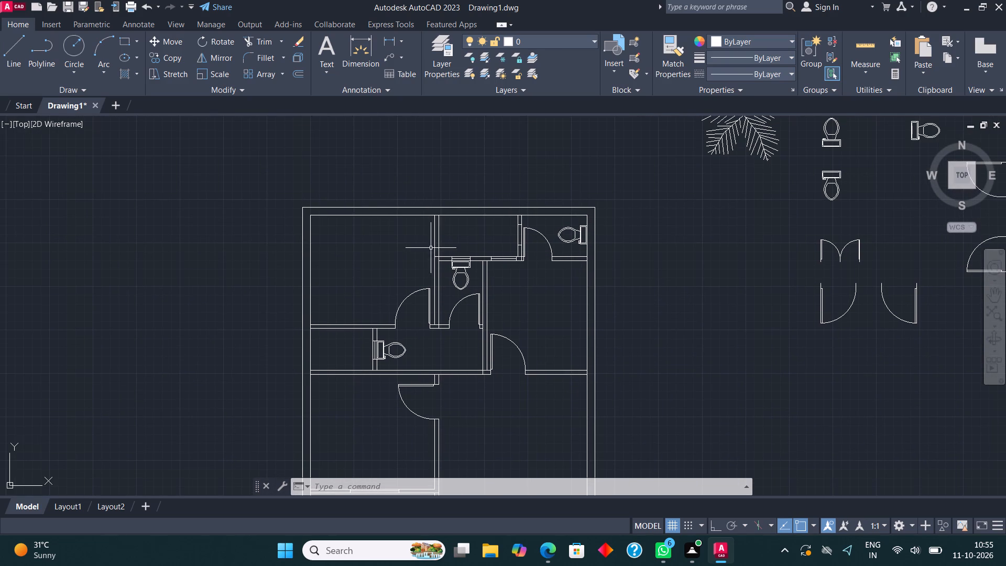
middle_drag(406, 295, 359, 128)
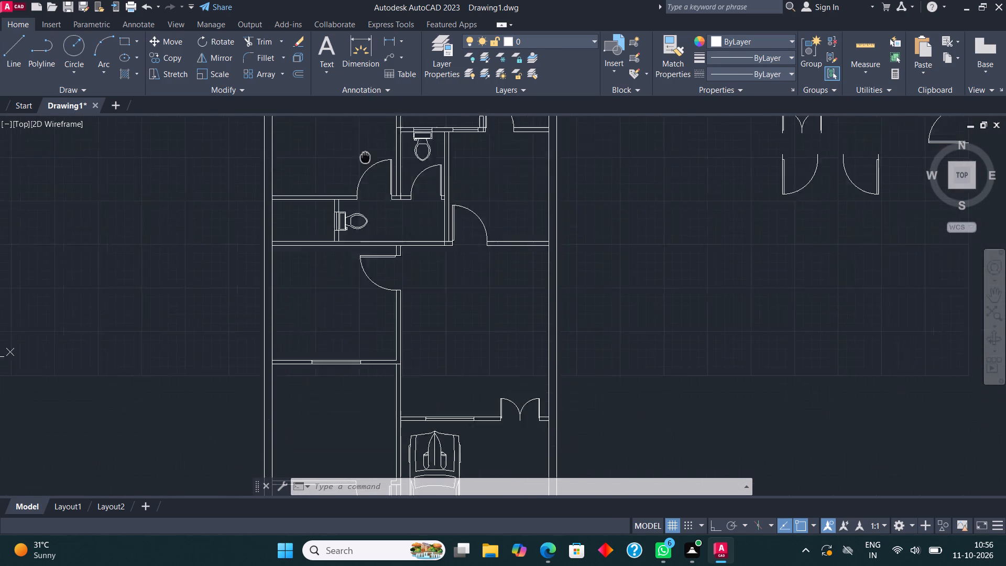
middle_drag(359, 128, 343, 3)
In the room left of the car, draw an L-shaped line with Ortho on: 3' up from the bottom partition near the door, then left.
scroll(313, 235, up, 1)
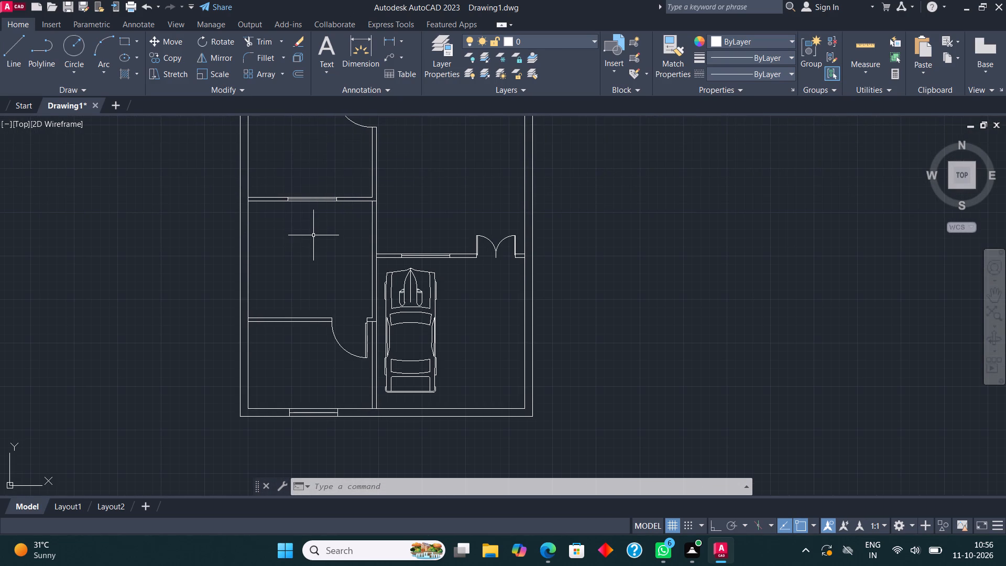
middle_drag(349, 224, 353, 252)
scroll(353, 252, up, 1)
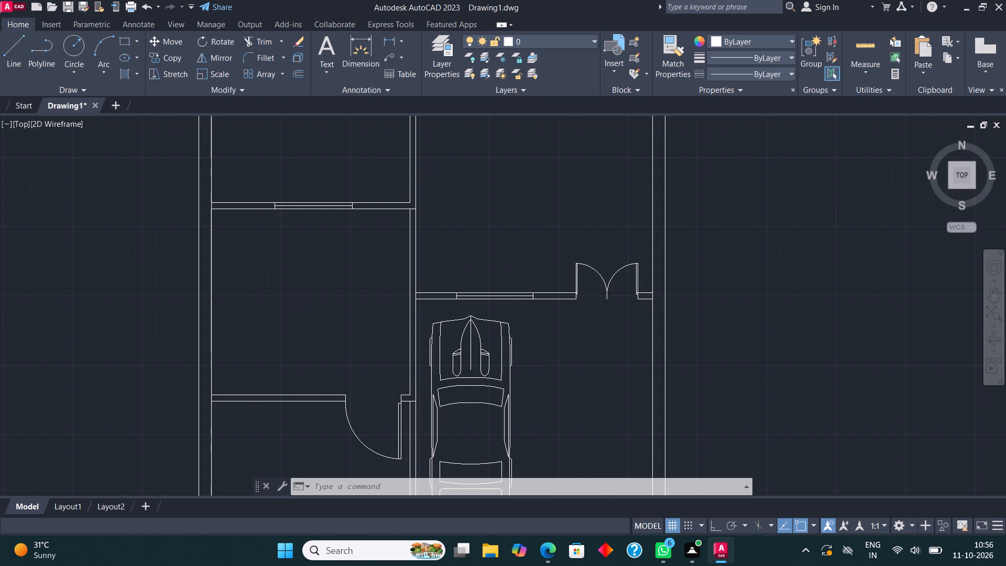
click(9, 41)
scroll(387, 274, down, 1)
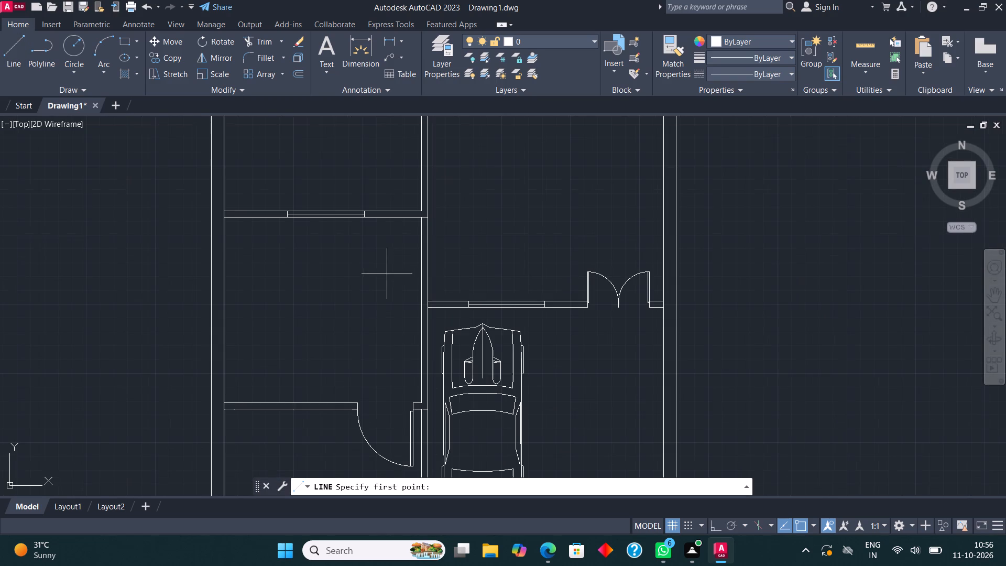
scroll(341, 404, up, 2)
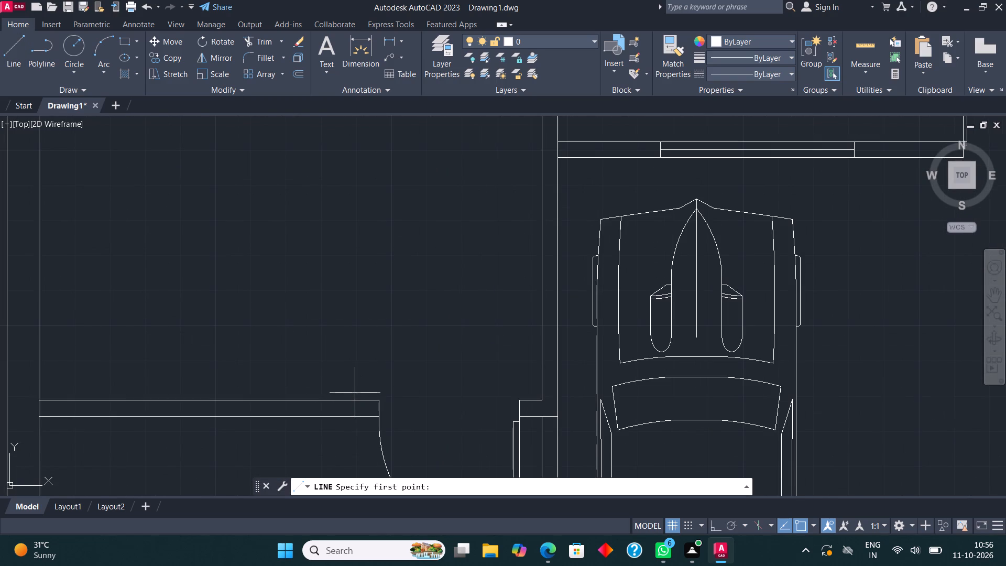
click(352, 399)
key(F8)
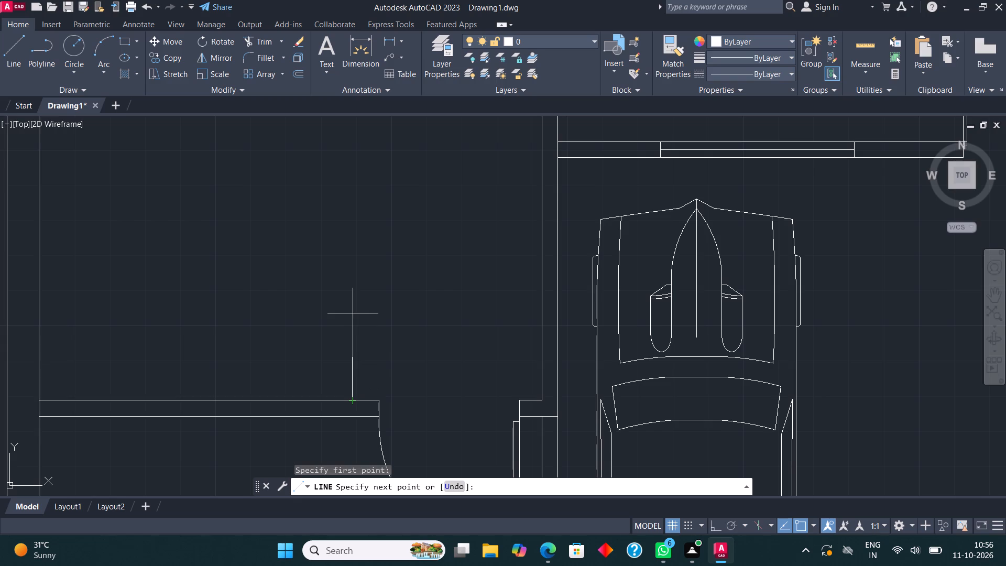
key(3)
key(apostrophe)
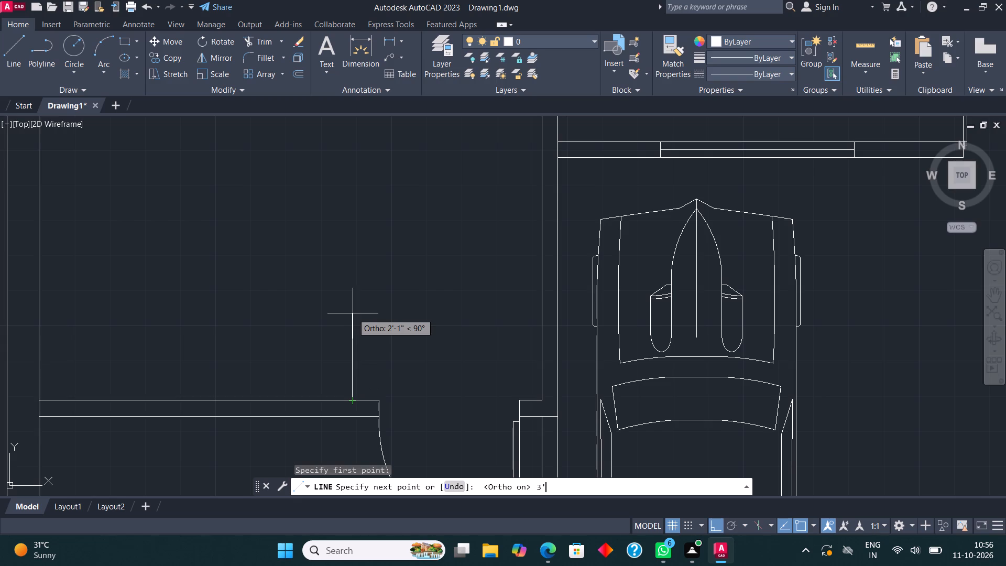
key(Return)
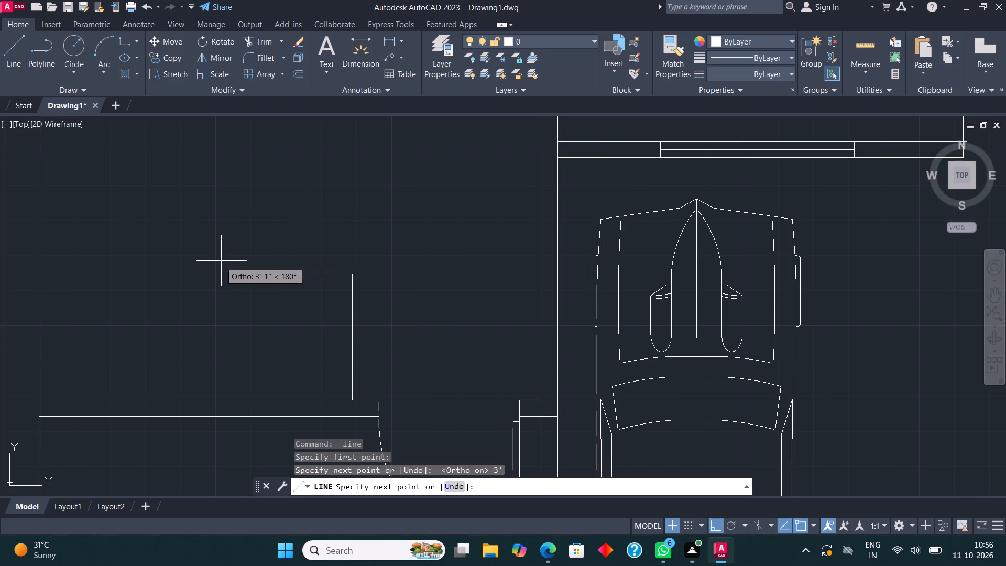
click(198, 268)
scroll(242, 237, down, 1)
middle_drag(250, 250, 239, 347)
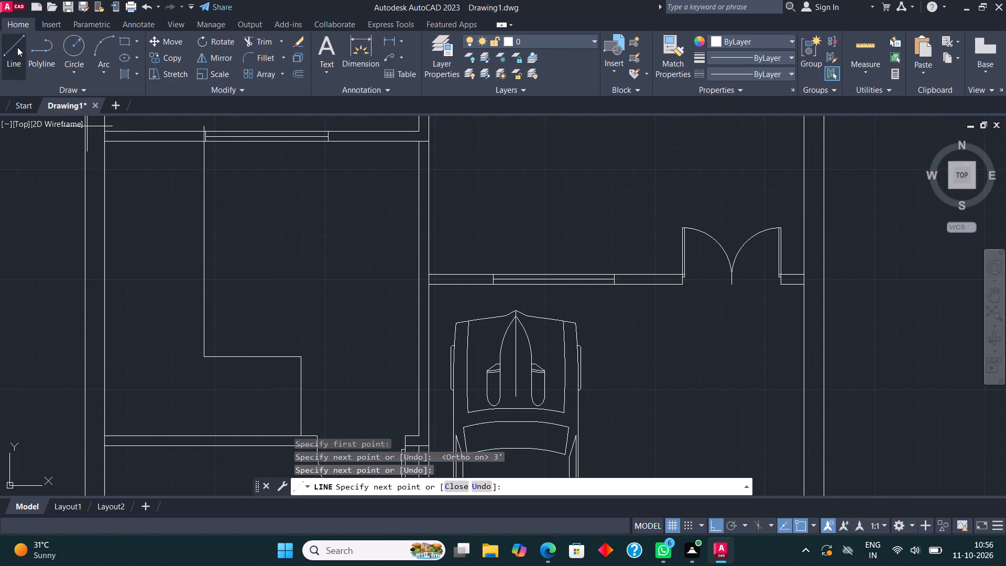
In the same room, draw a matching L-shaped line: 3' down from the top partition in line with the lower vertical, then left.
click(15, 46)
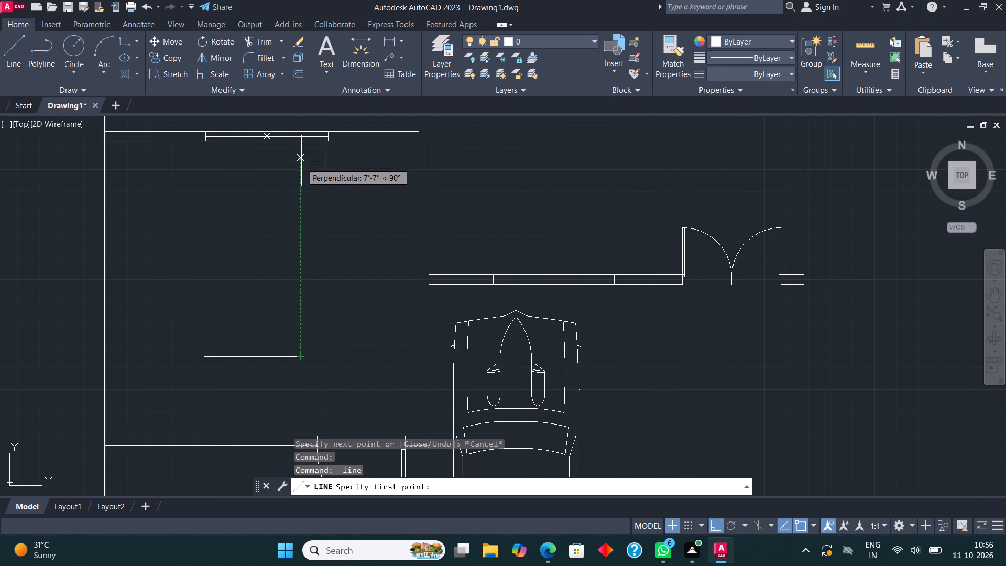
click(301, 178)
click(301, 142)
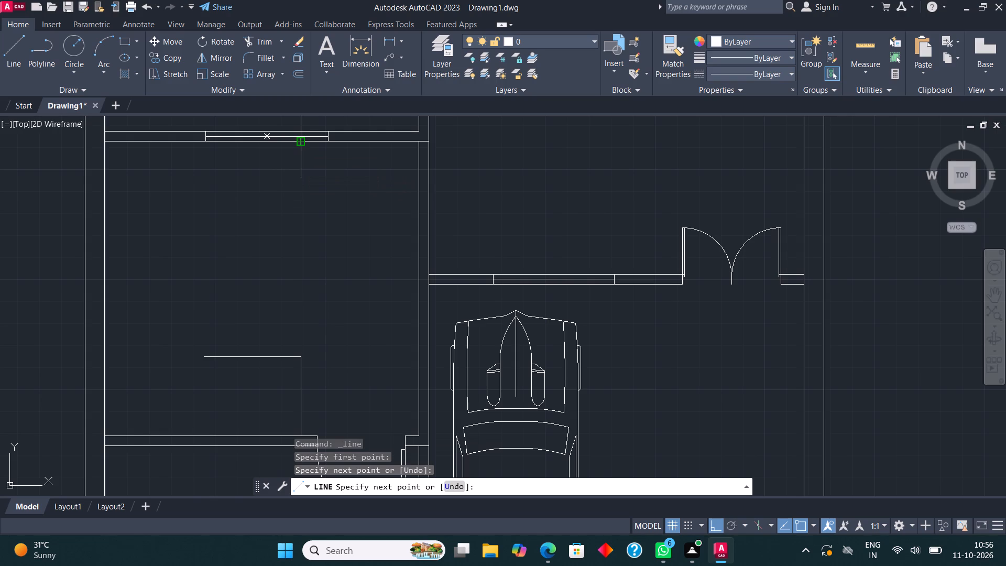
text(3')
key(Return)
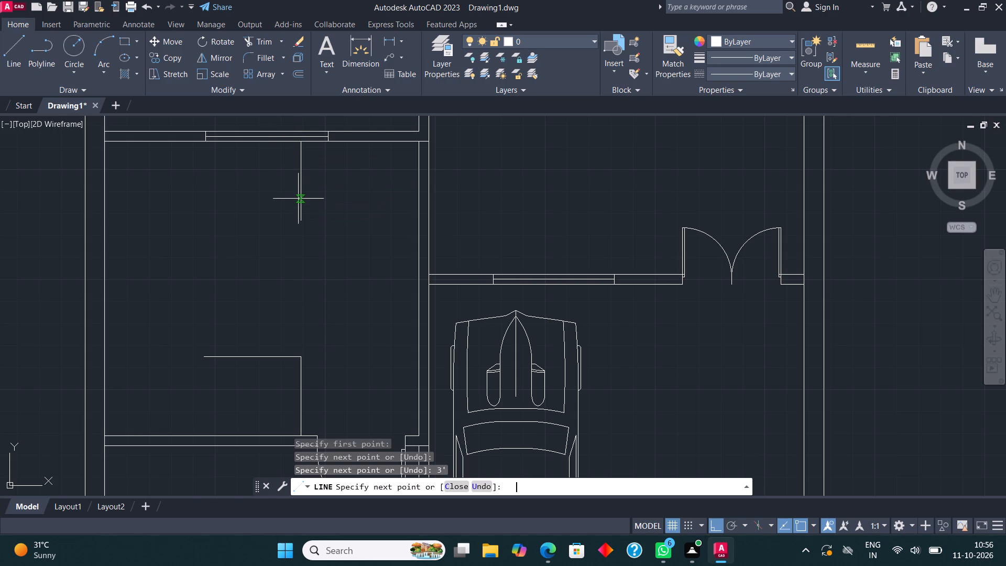
click(213, 224)
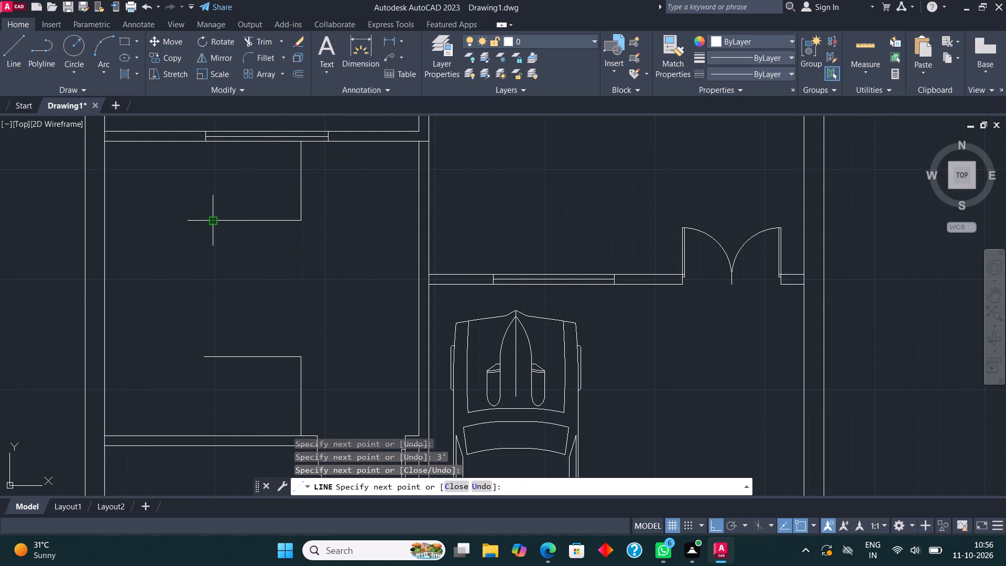
key(Escape)
From the left wall, in line with the upper L's horizontal, draw a line 3' right and down to the level of the lower L's horizontal.
click(14, 41)
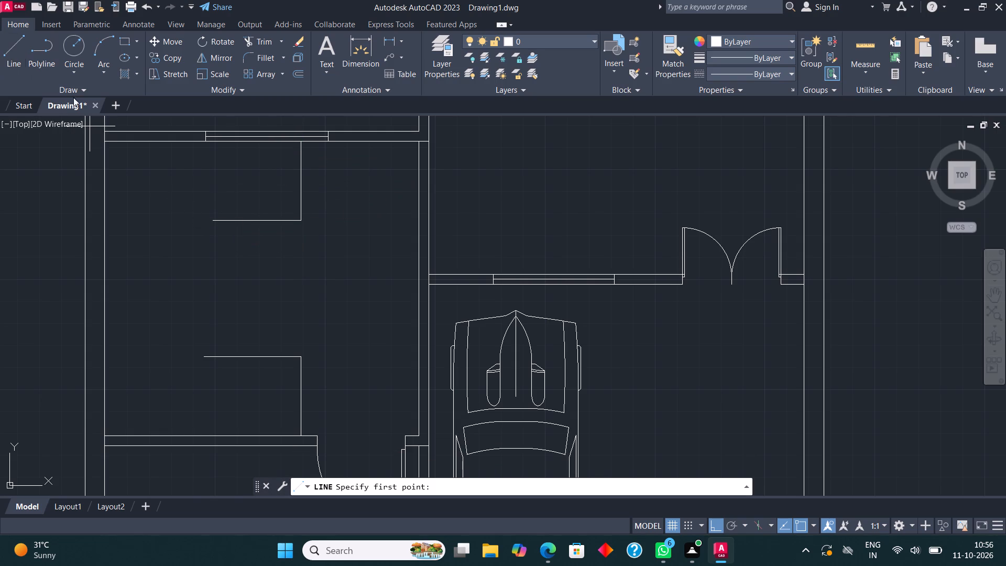
click(109, 219)
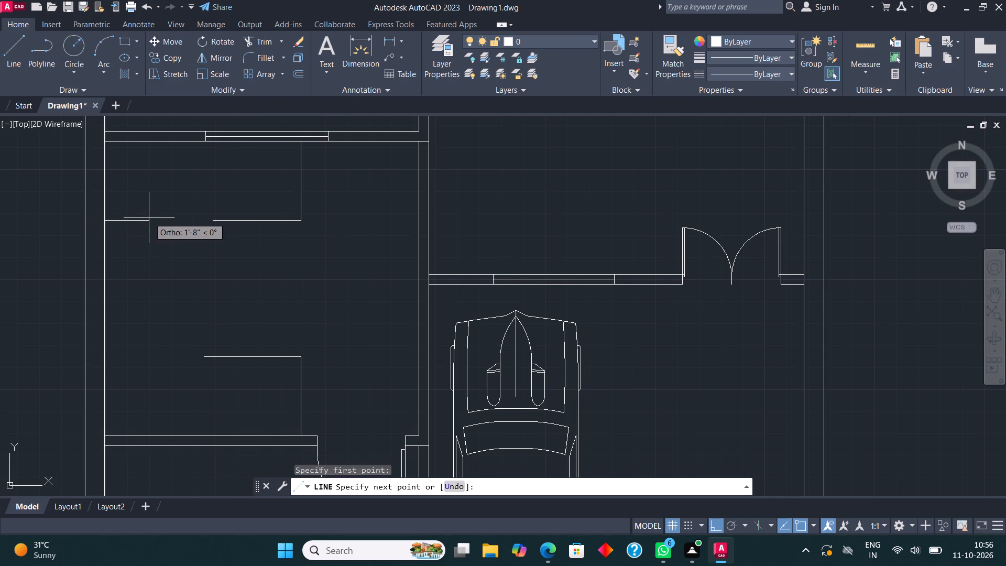
text(3')
key(Return)
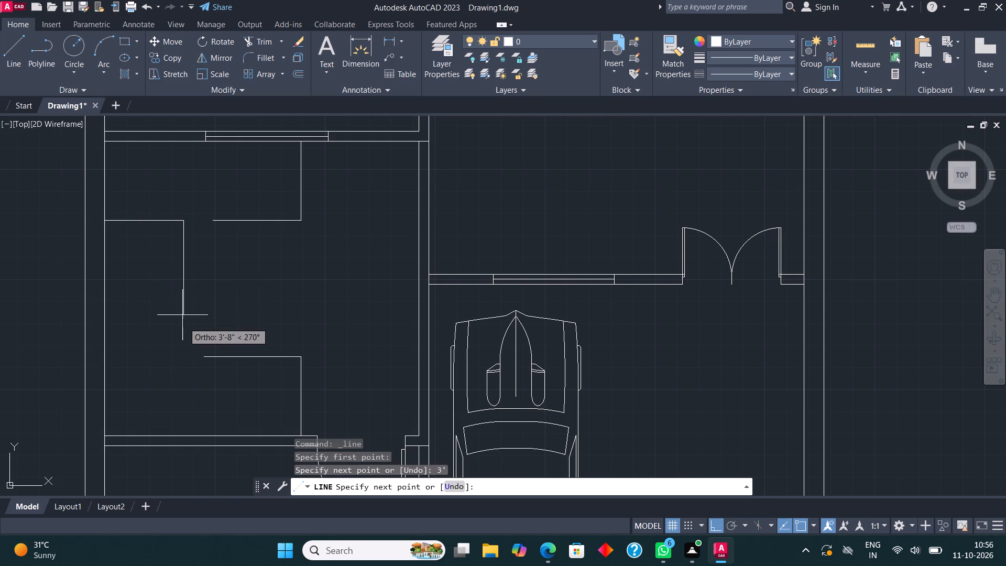
click(190, 354)
key(Escape)
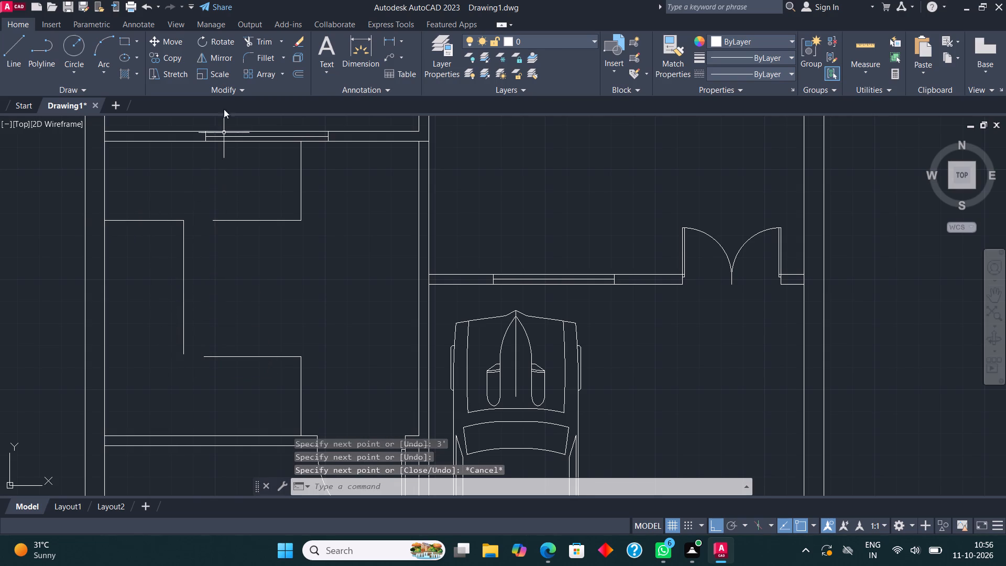
Fillet the new vertical line with the upper and lower L-shapes' horizontal lines to make closed corners.
click(262, 59)
click(269, 219)
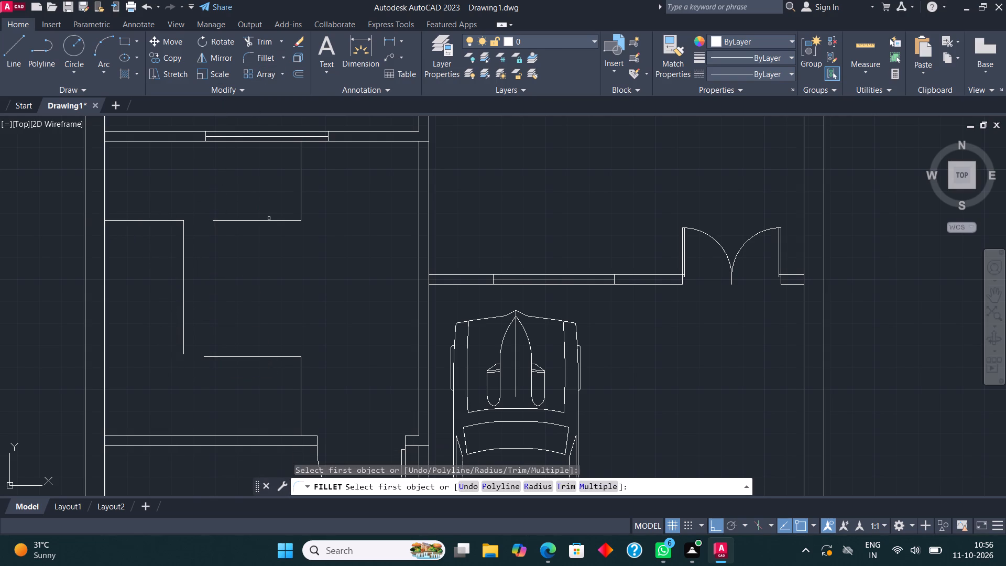
click(182, 255)
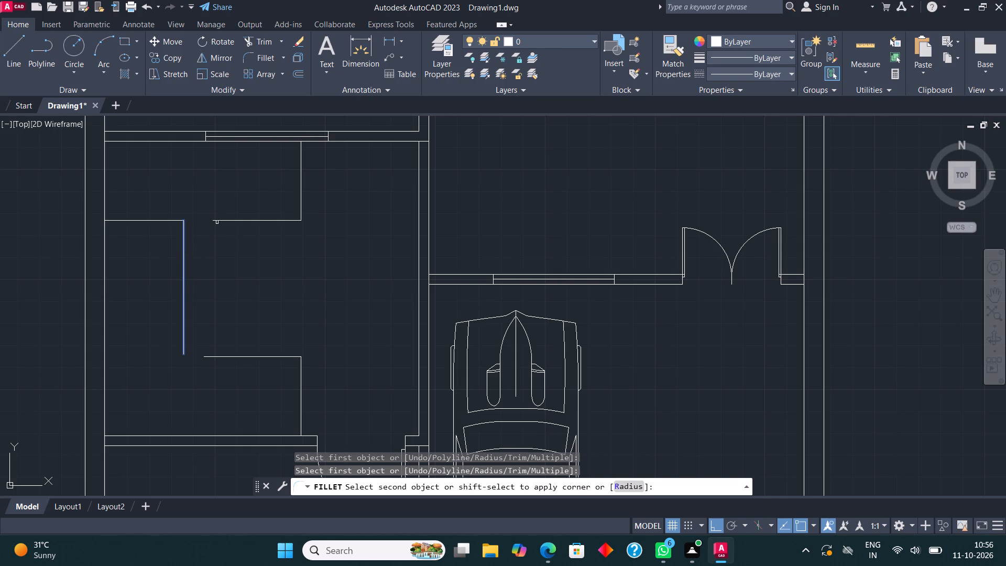
click(220, 221)
click(266, 58)
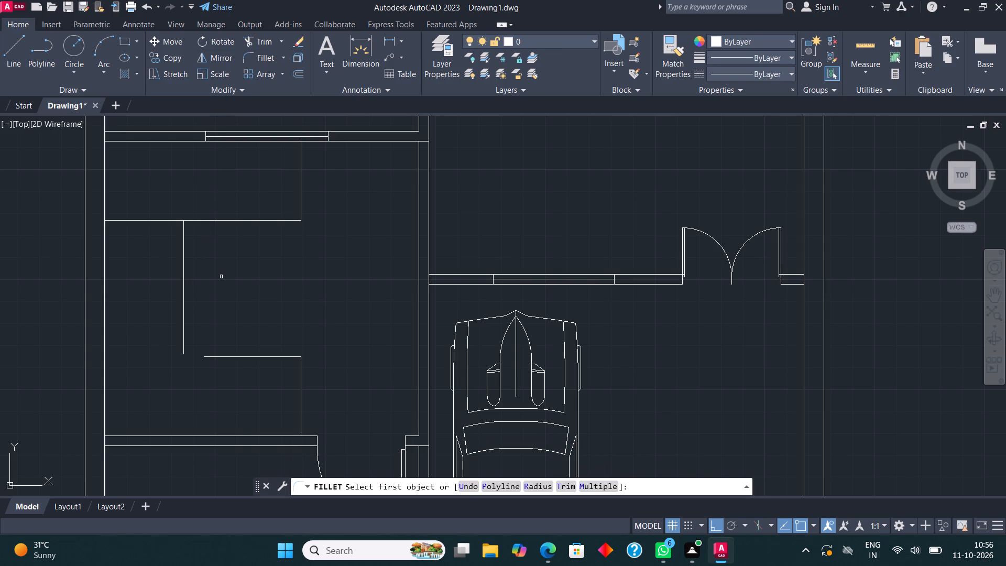
click(247, 356)
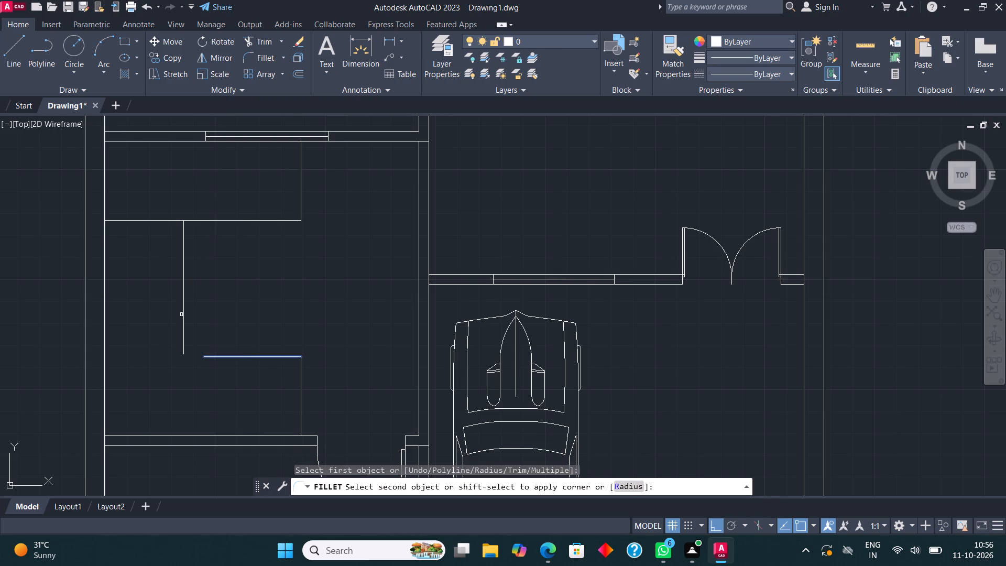
click(182, 314)
Draw a vertical line joining the corners of the two L-shapes to close the inner rectangle.
click(16, 42)
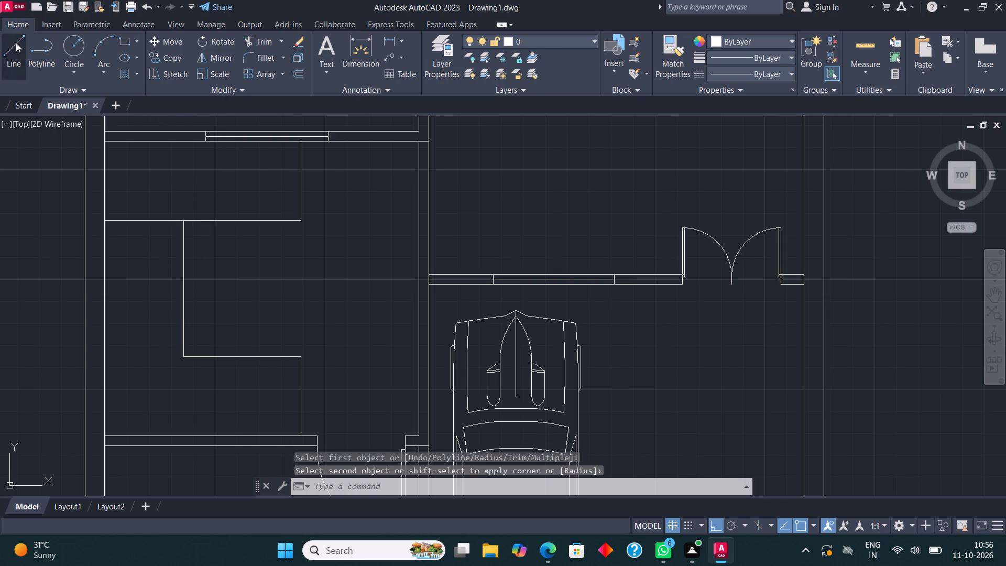
click(299, 356)
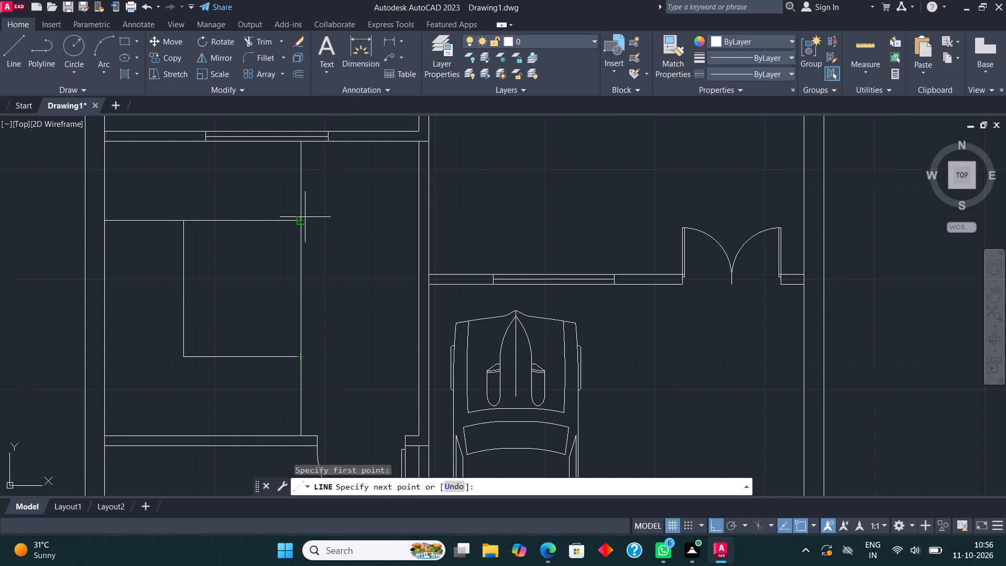
click(305, 217)
Trim the leftover horizontal stub between the left wall and the inner rectangle's upper corner.
click(262, 41)
click(129, 201)
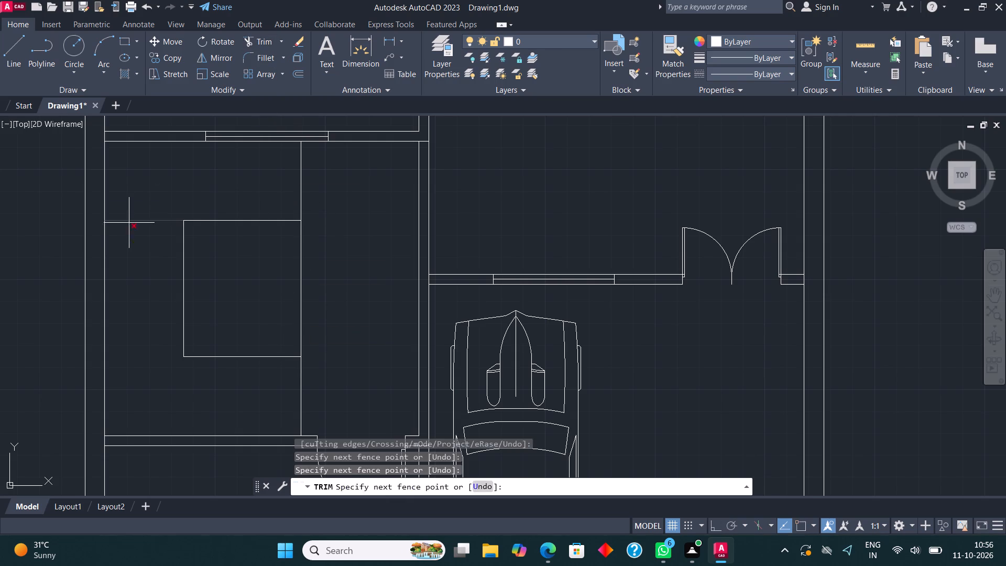
click(130, 294)
key(Escape)
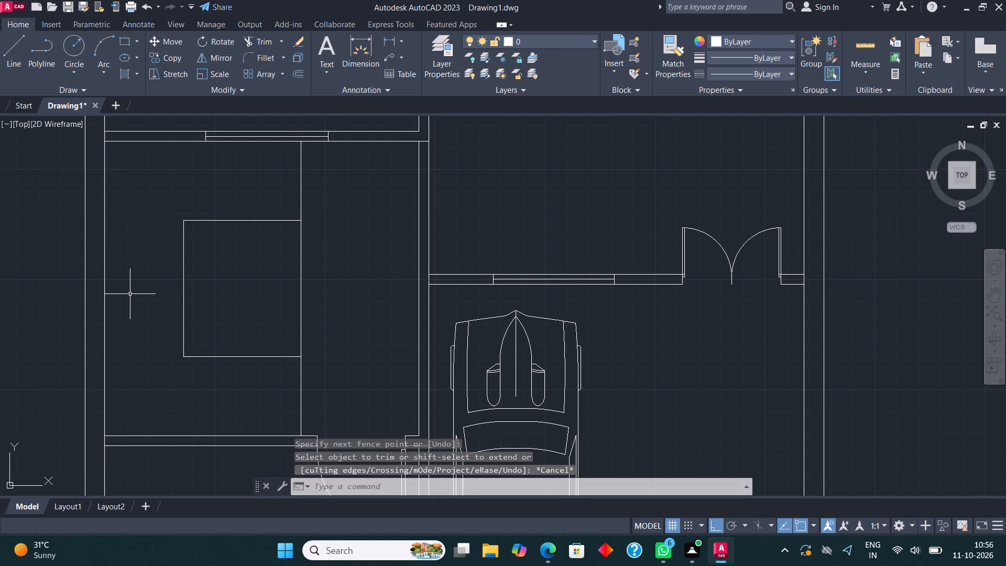
Draw horizontal lines to the left wall from the midpoints of the vertical segments above and below the inner rectangle.
click(13, 51)
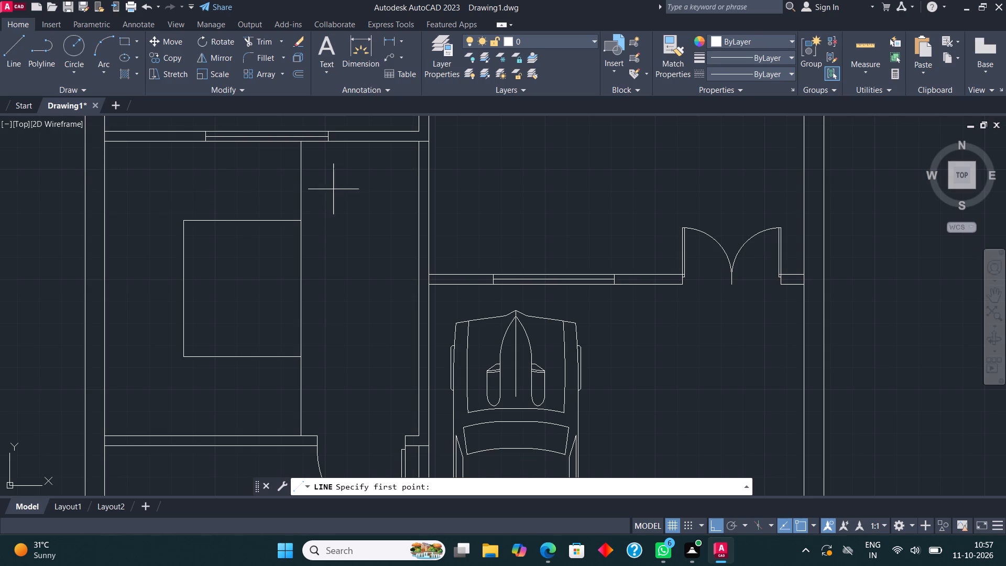
click(300, 182)
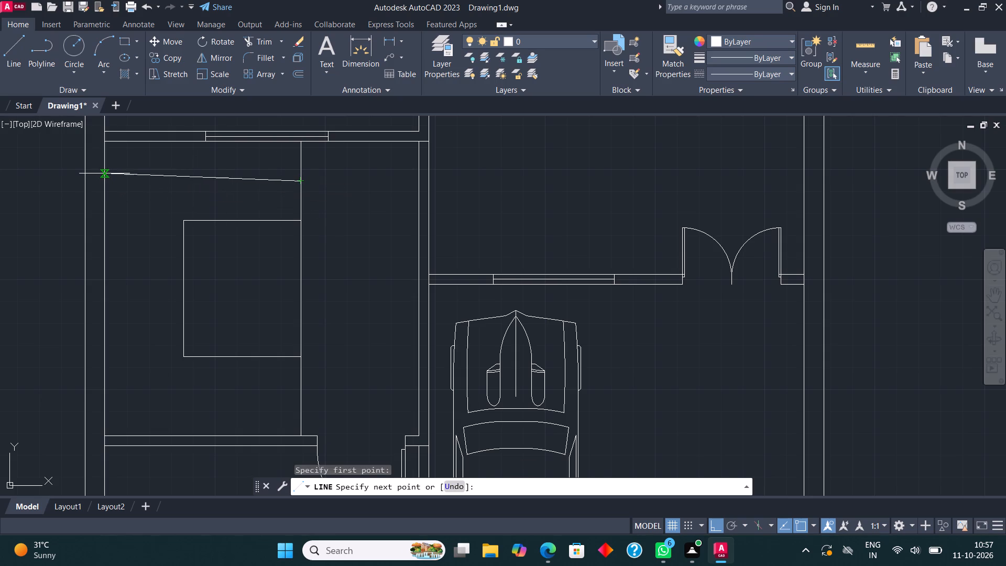
click(104, 179)
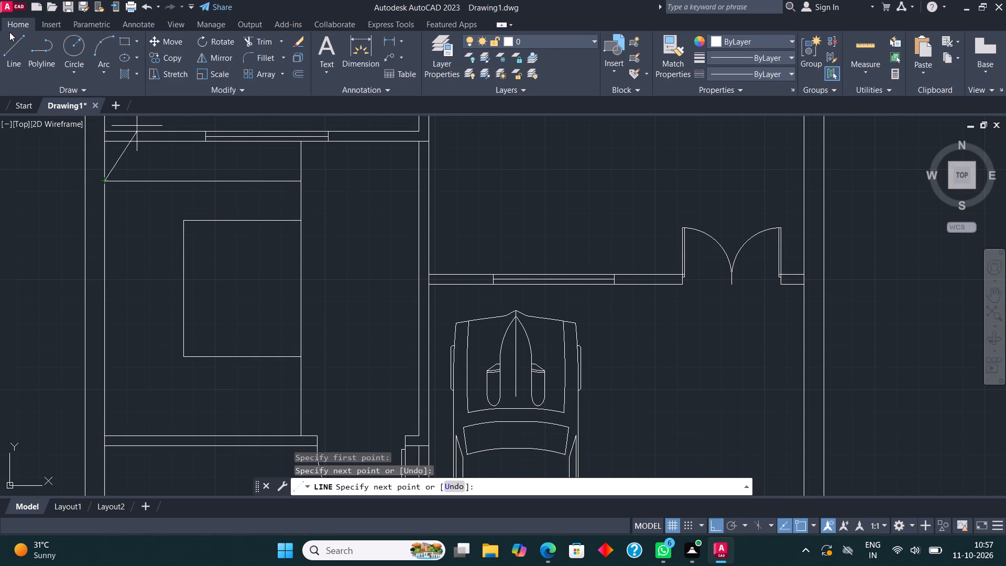
click(14, 48)
click(17, 60)
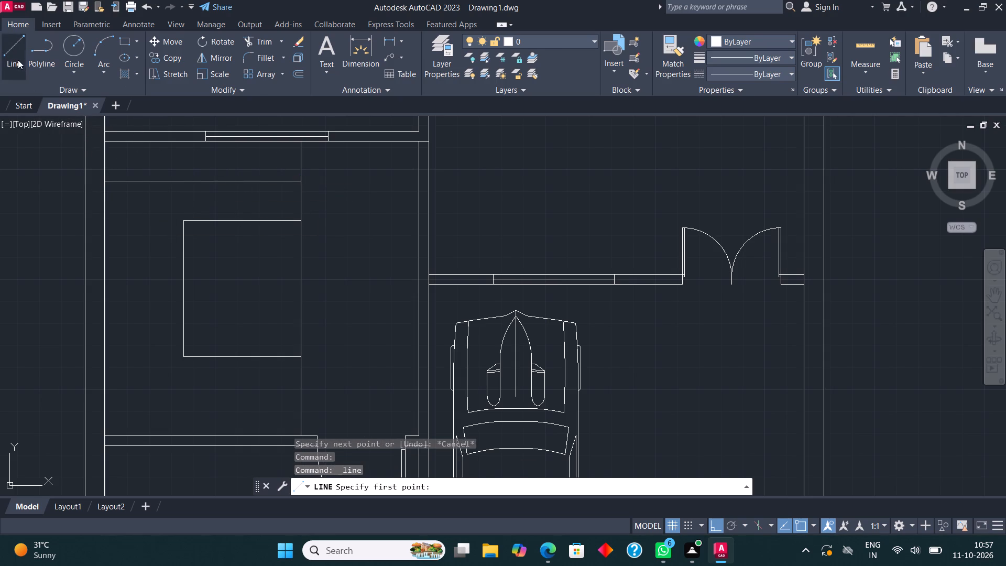
click(301, 402)
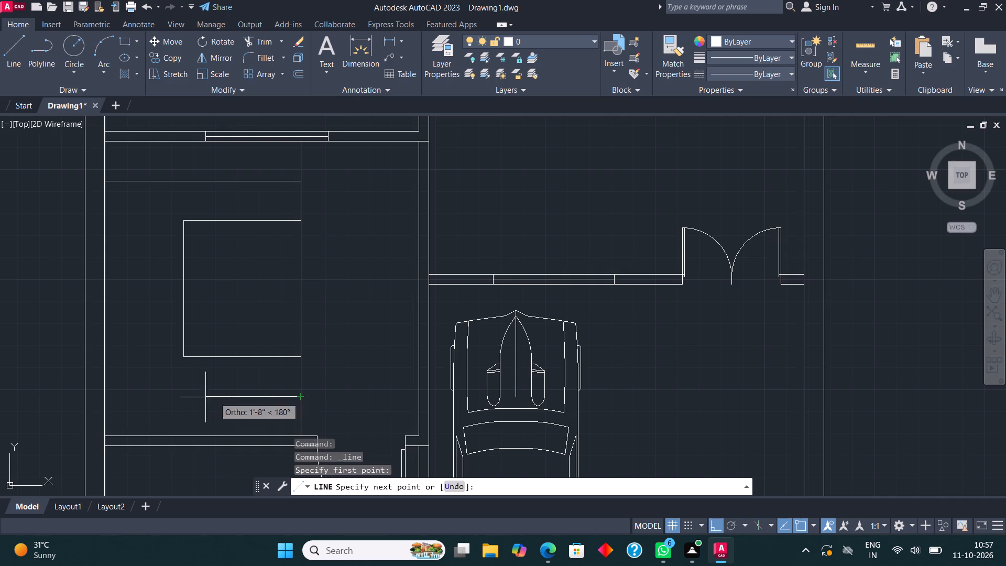
click(106, 397)
scroll(260, 297, down, 3)
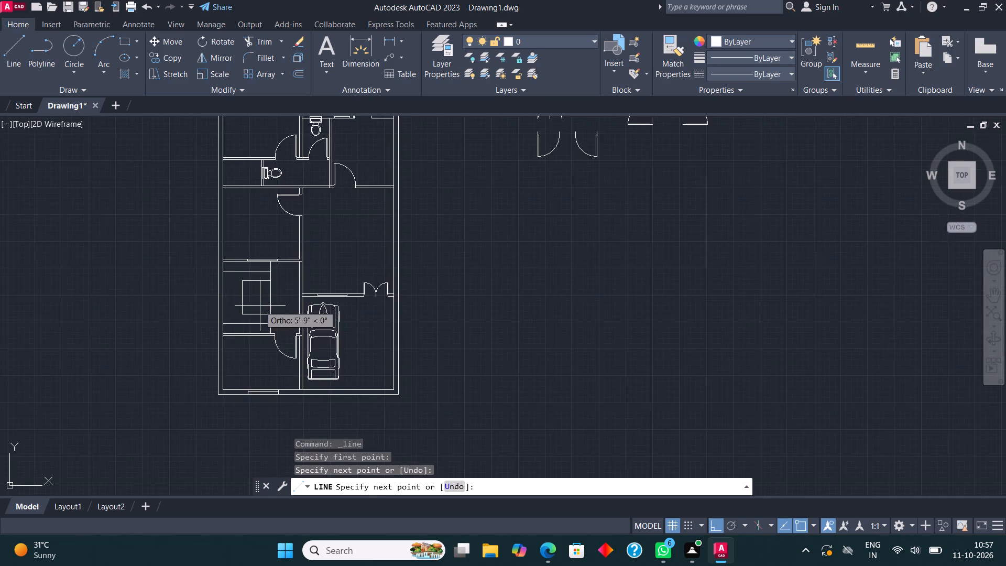
scroll(188, 289, up, 2)
middle_drag(119, 290, 0, 308)
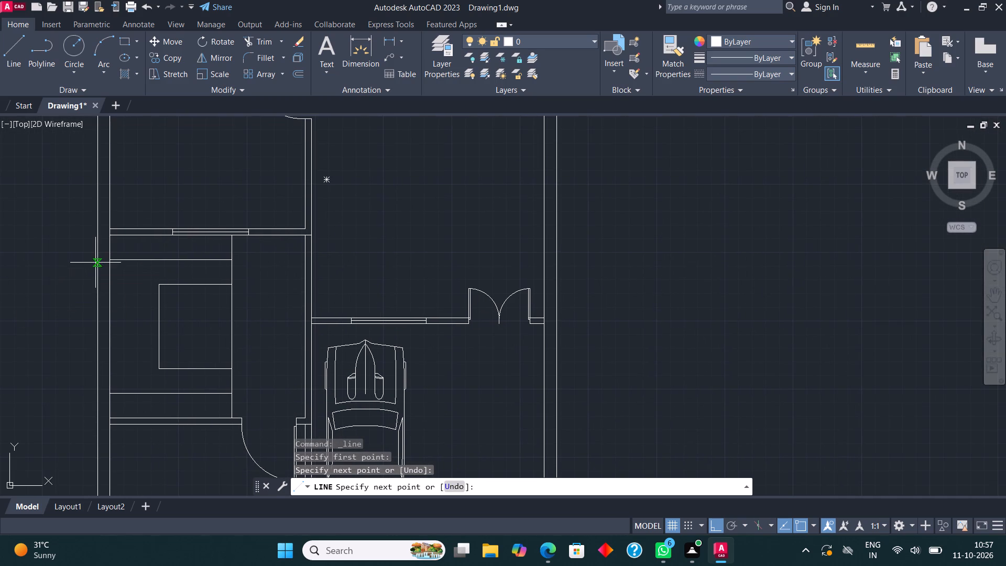
key(Escape)
Draw a line from the inner rectangle's lower-left corner to the left wall, and a vertical from its midpoint up to the upper horizontal line.
click(7, 59)
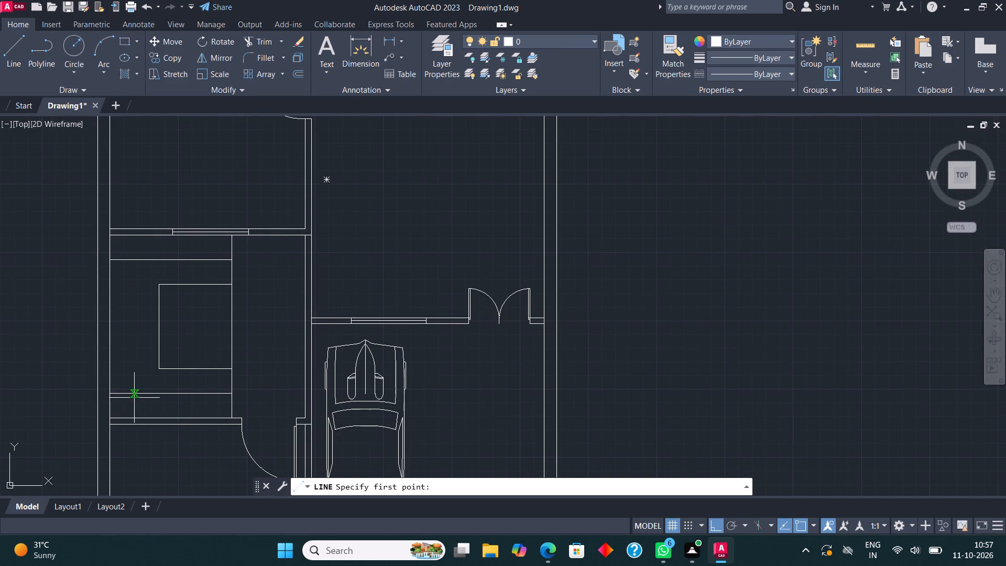
scroll(140, 372, up, 1)
click(167, 368)
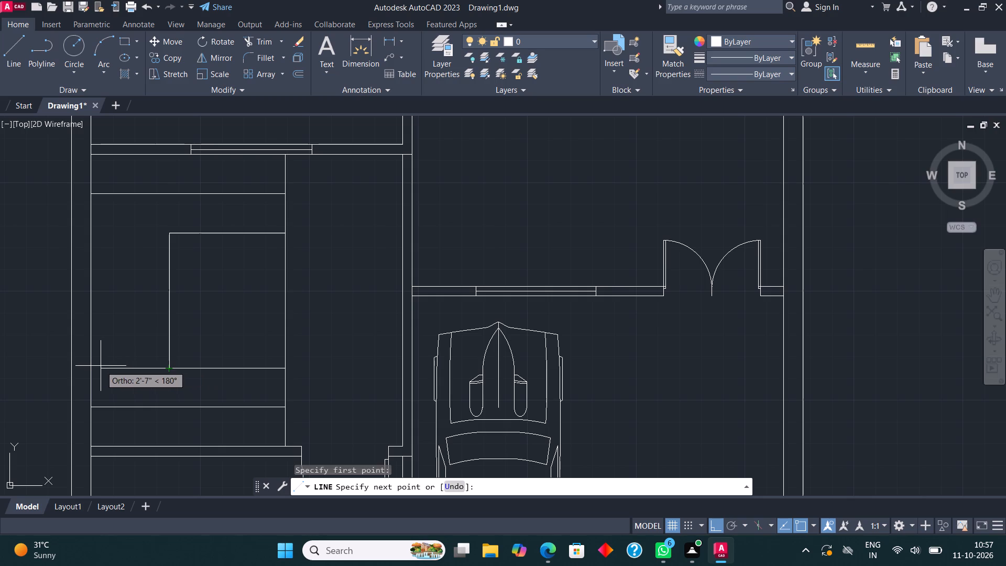
click(96, 366)
click(18, 47)
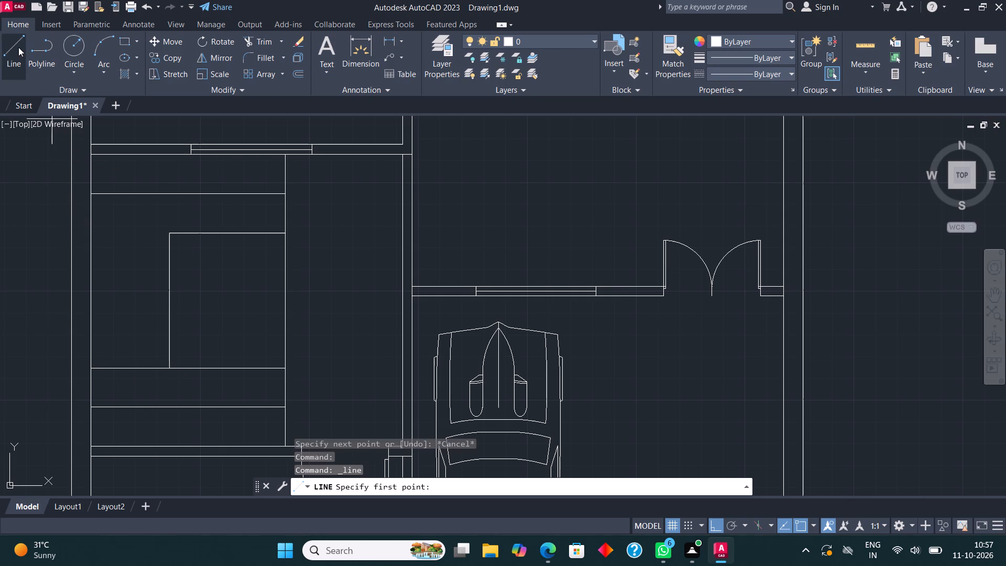
click(135, 368)
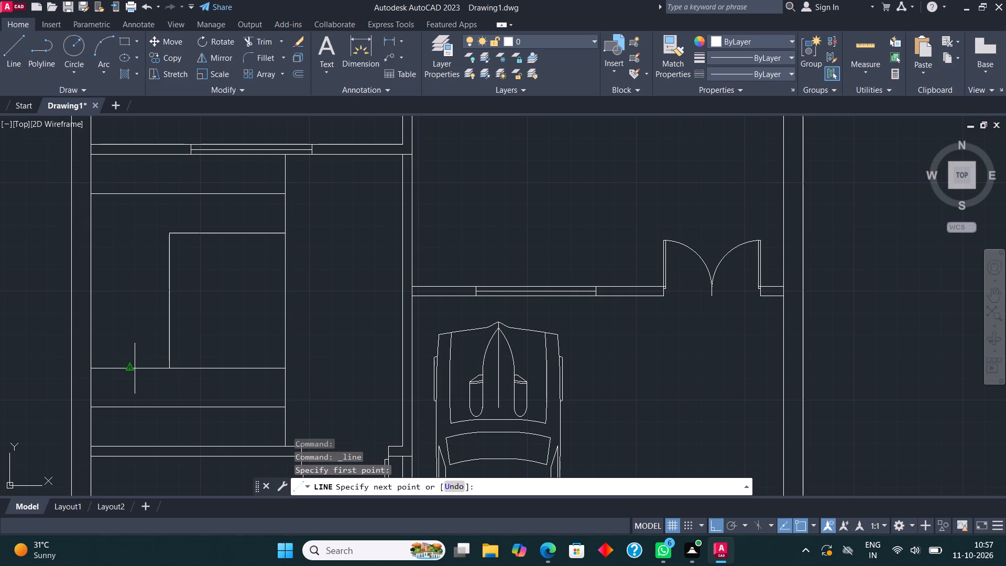
click(129, 193)
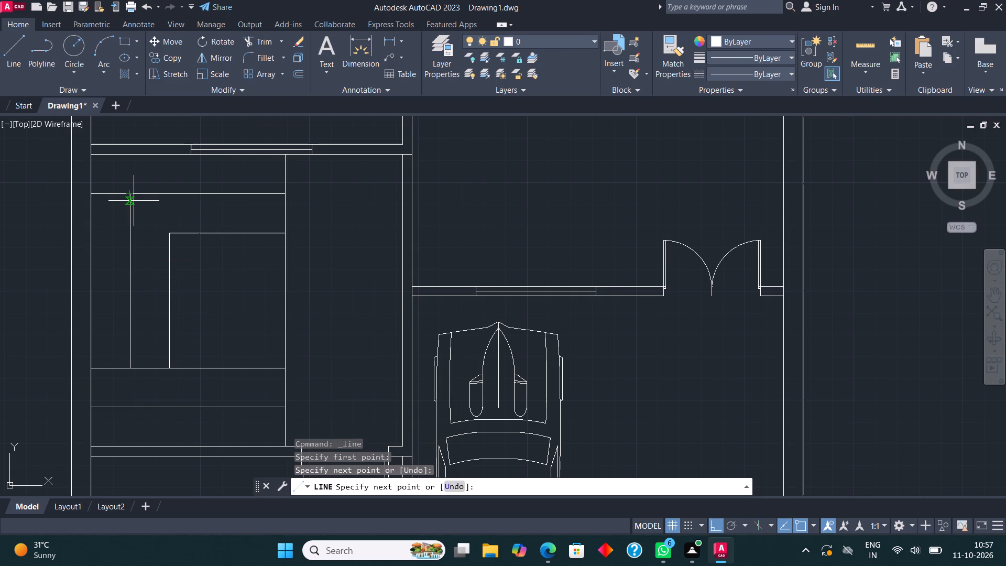
key(Escape)
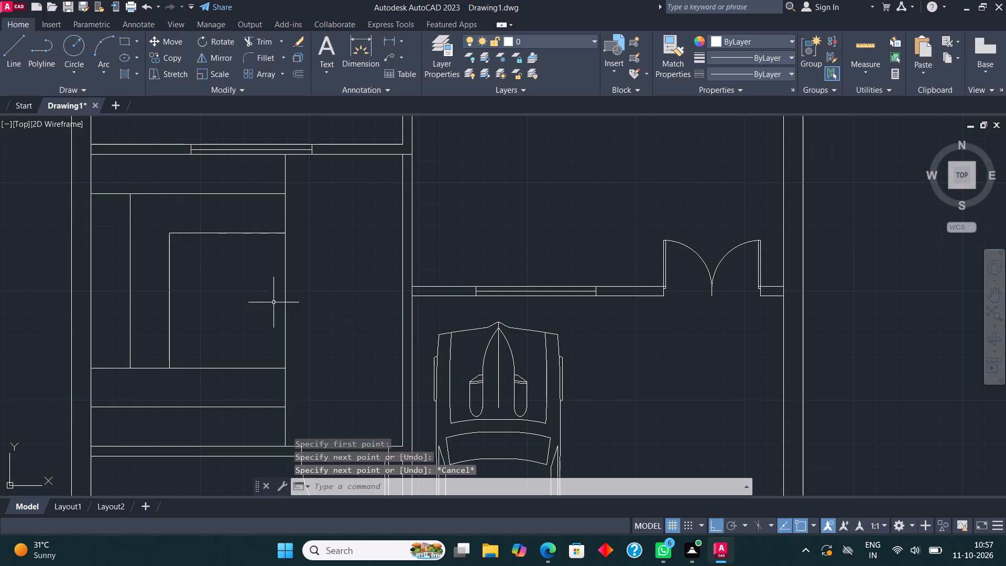
Fillet the new vertical line with the upper and lower horizontal lines to form the outer outline's corners.
click(270, 61)
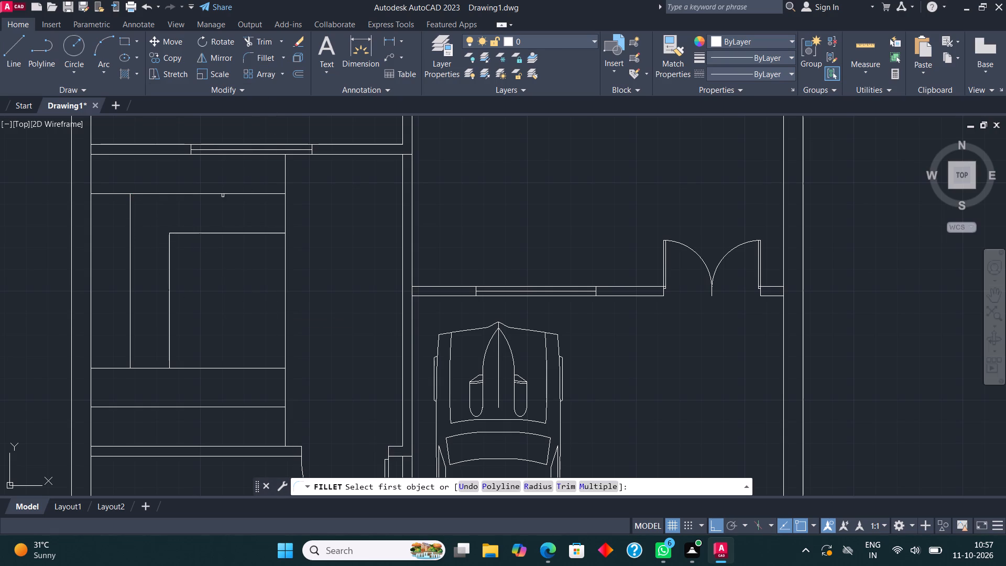
click(221, 192)
click(132, 223)
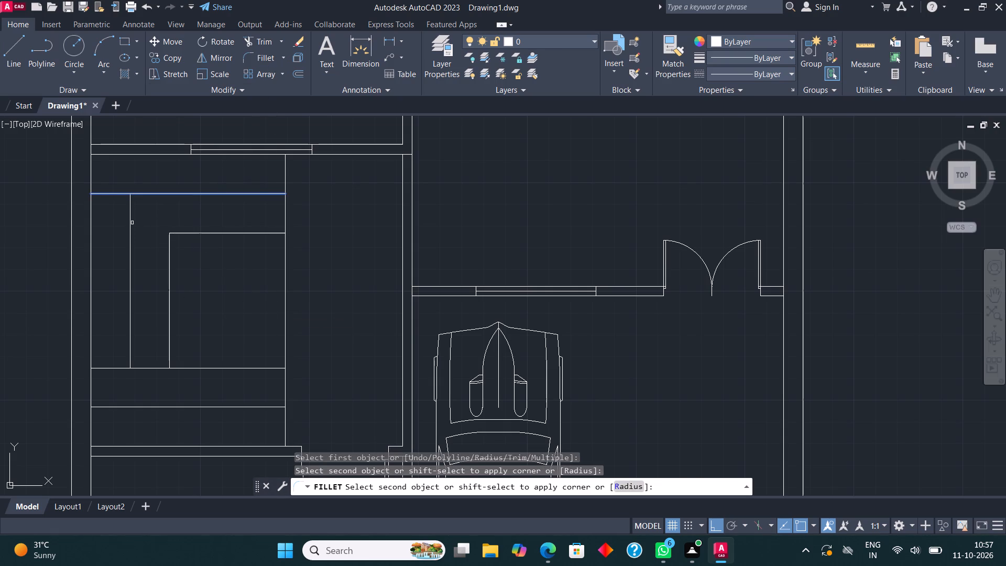
click(128, 221)
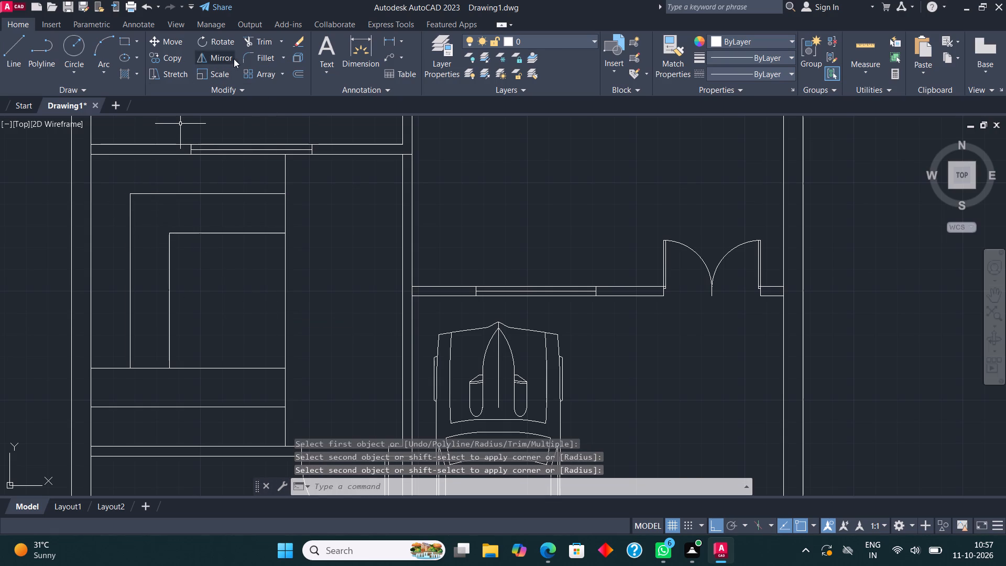
click(256, 57)
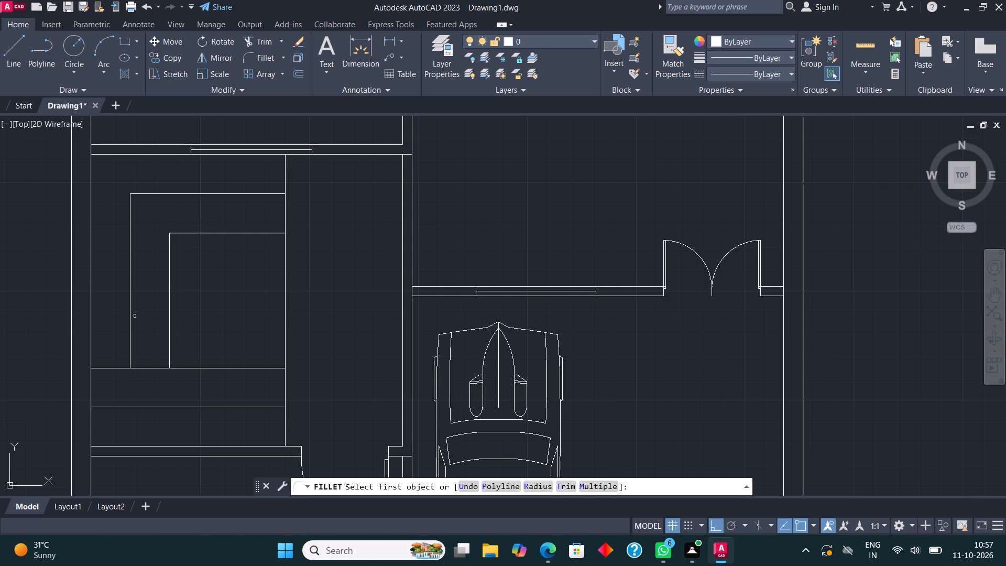
click(129, 310)
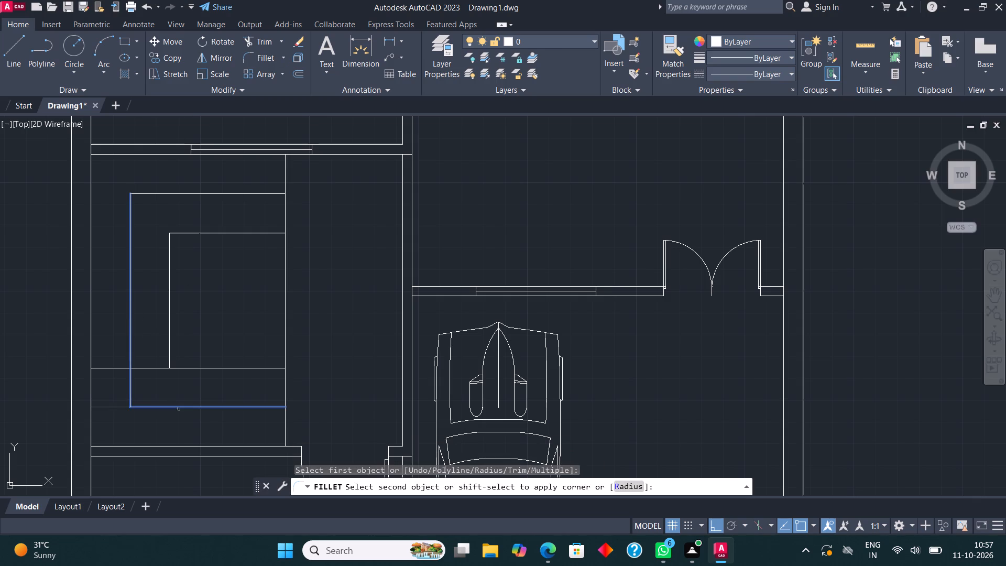
click(179, 409)
Trim both parts of the helper line running from the left wall to the inner rectangle's lower-left corner.
click(264, 37)
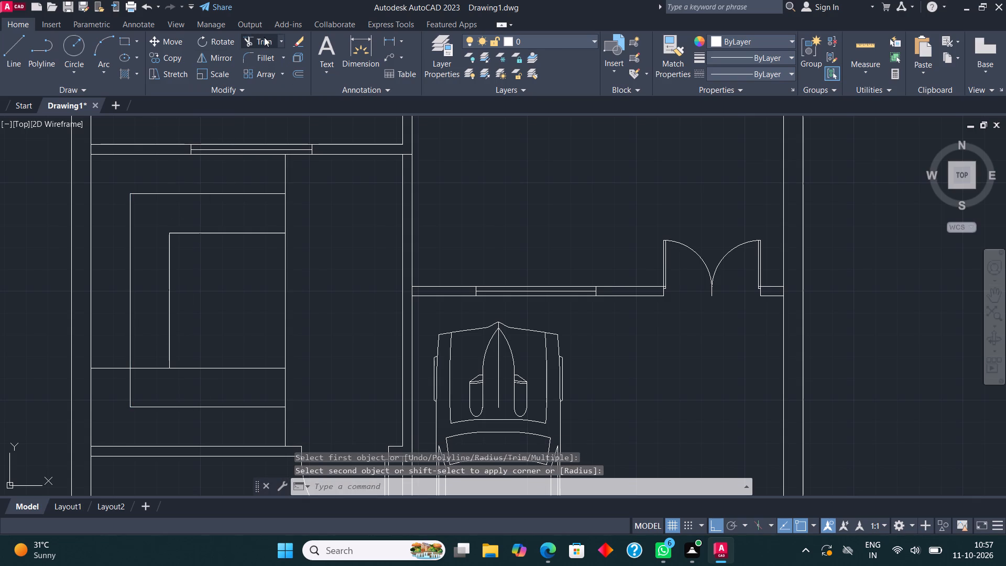
click(101, 387)
click(108, 360)
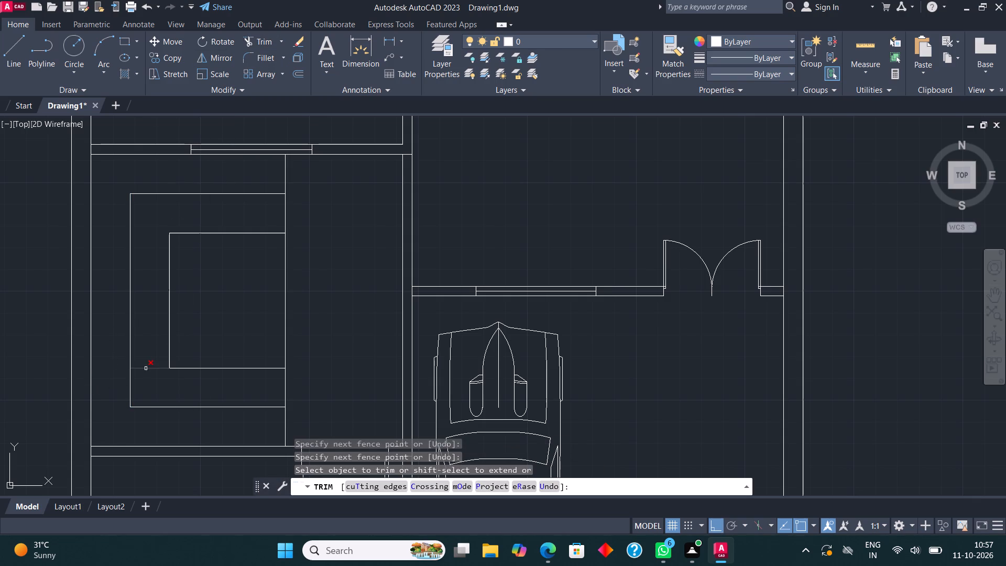
click(155, 378)
click(155, 356)
scroll(155, 356, down, 1)
middle_drag(294, 327, 327, 323)
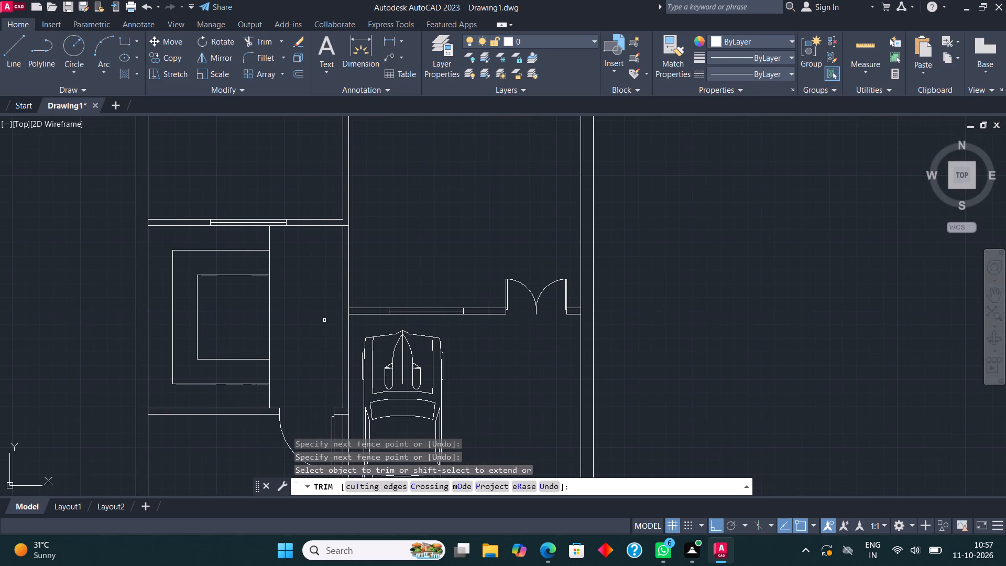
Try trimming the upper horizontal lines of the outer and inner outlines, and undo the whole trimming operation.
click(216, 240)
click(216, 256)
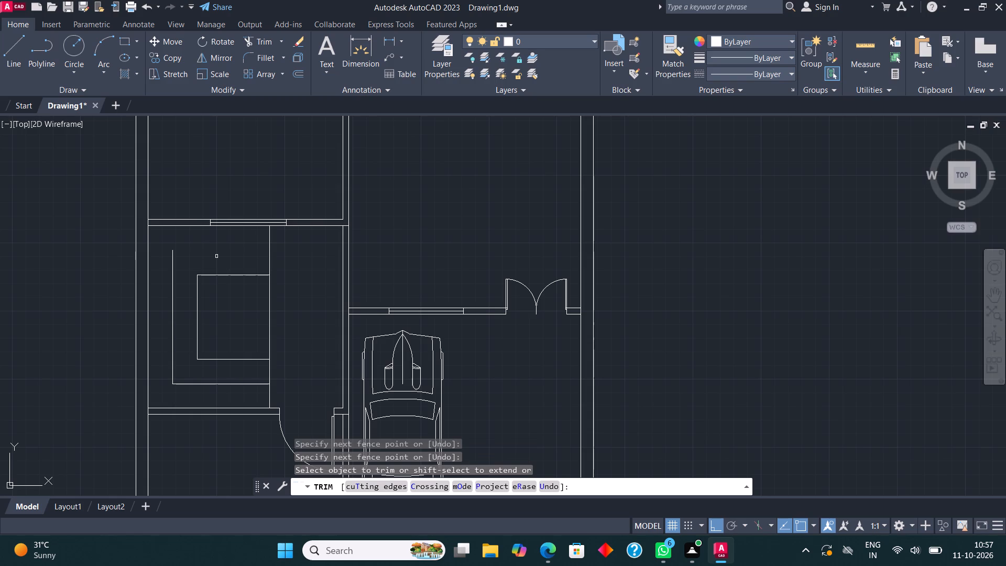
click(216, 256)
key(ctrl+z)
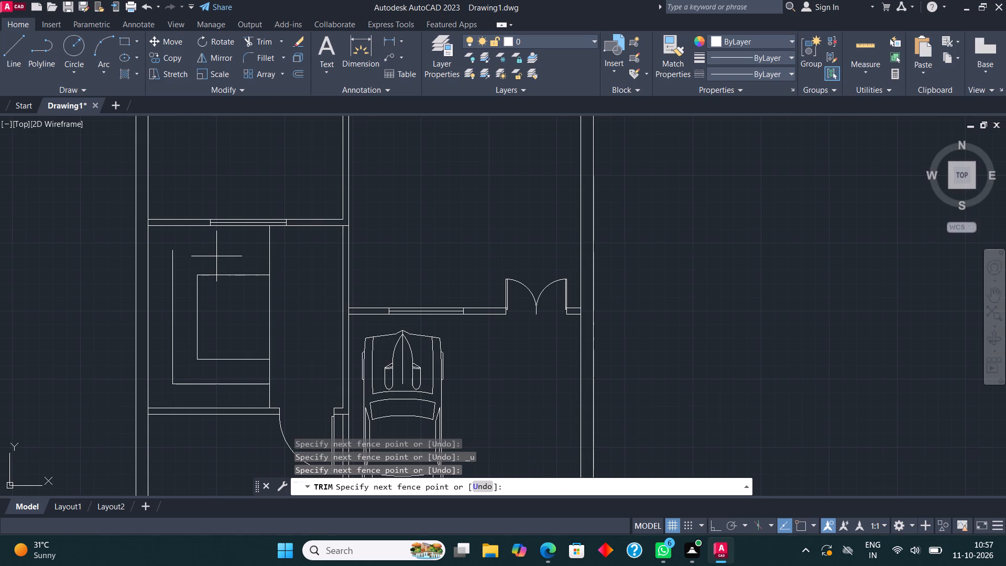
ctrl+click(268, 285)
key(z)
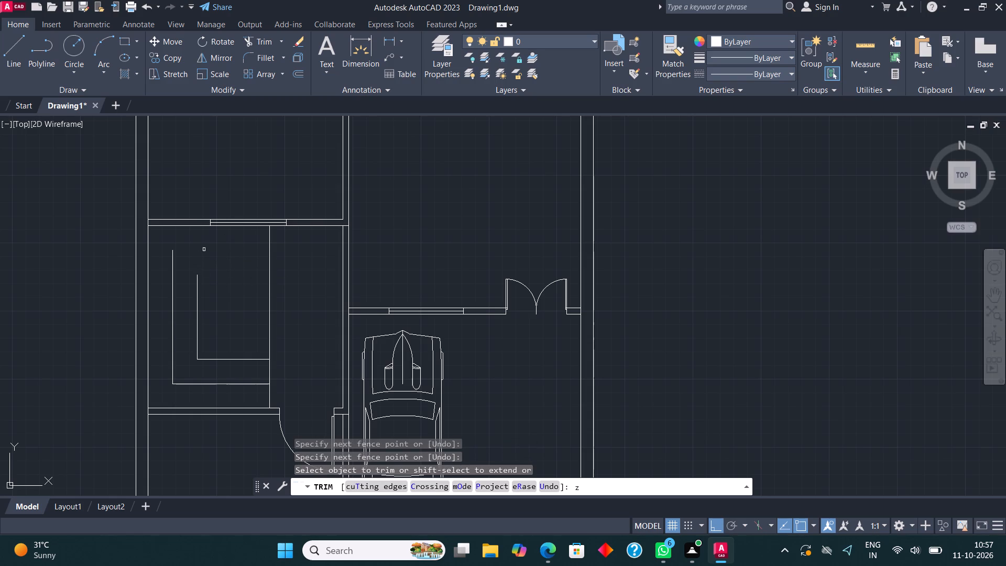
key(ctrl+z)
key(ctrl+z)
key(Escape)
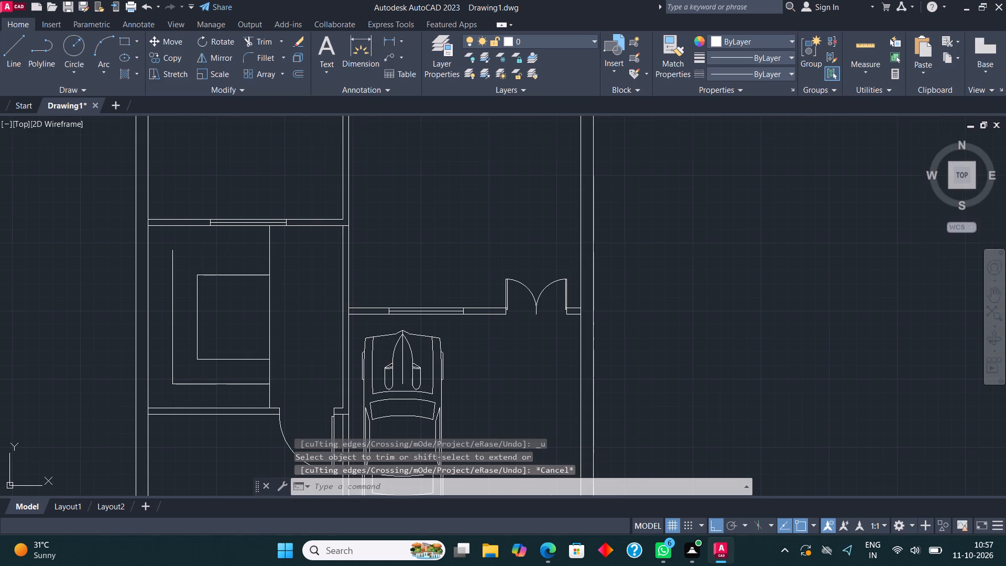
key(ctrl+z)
Trim both parts of the helper line between the left wall and the inner rectangle's lower-left corner.
middle_drag(305, 270, 342, 249)
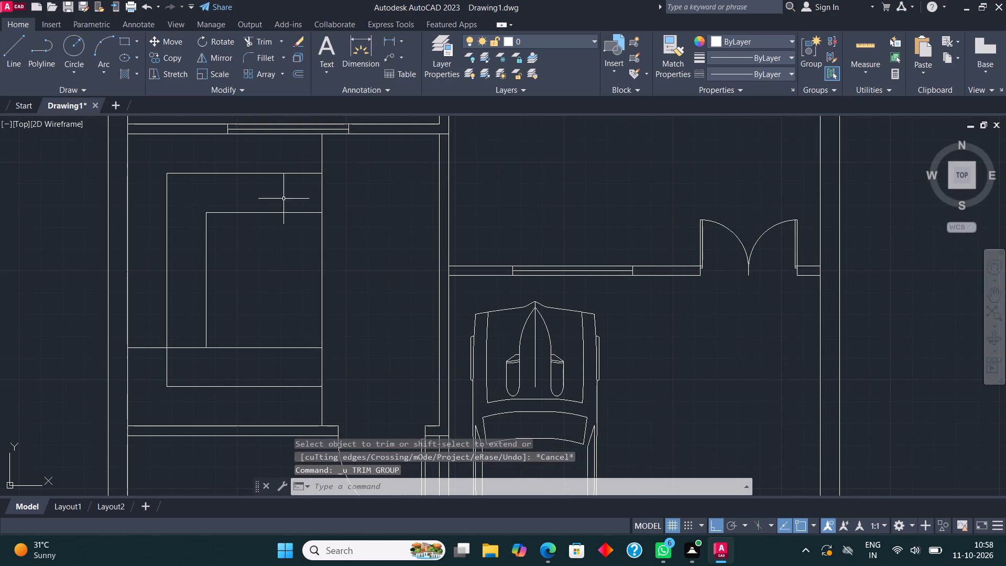
click(262, 44)
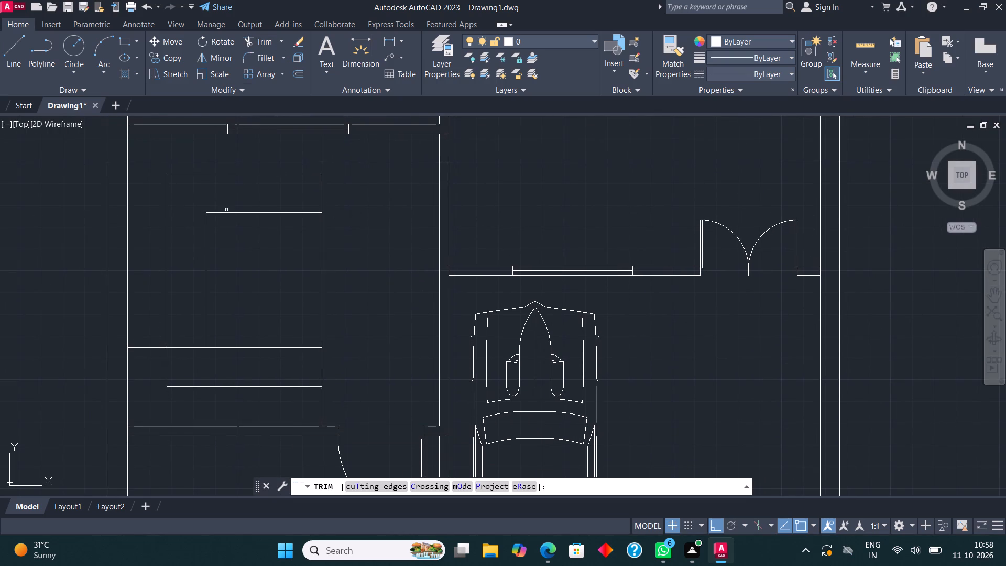
scroll(232, 189, down, 1)
middle_drag(232, 189, 257, 207)
scroll(181, 324, up, 2)
click(235, 265)
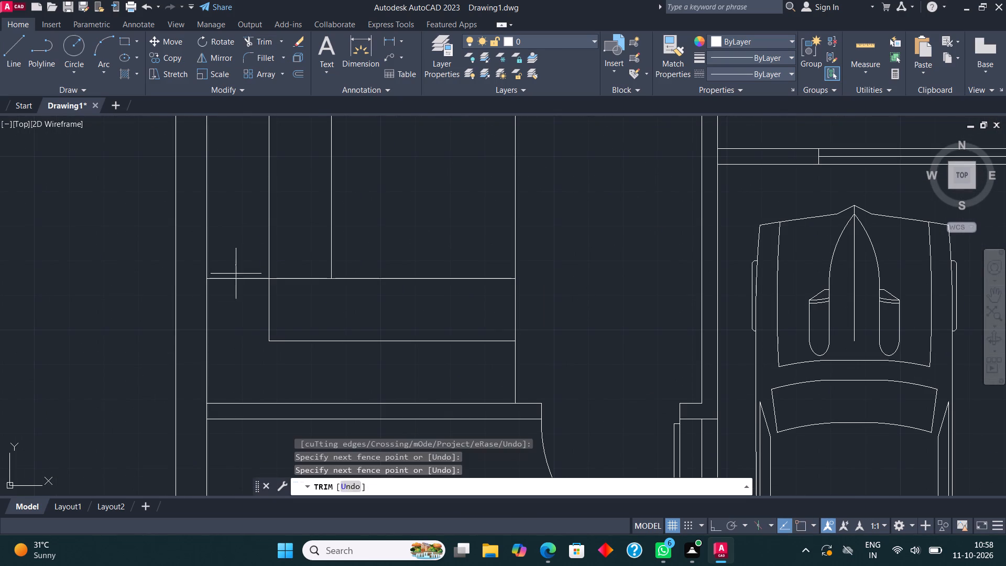
click(240, 311)
click(326, 256)
click(325, 296)
Trim away the outer outline's top, left and bottom lines, leaving only the inner rectangle.
scroll(327, 291, down, 2)
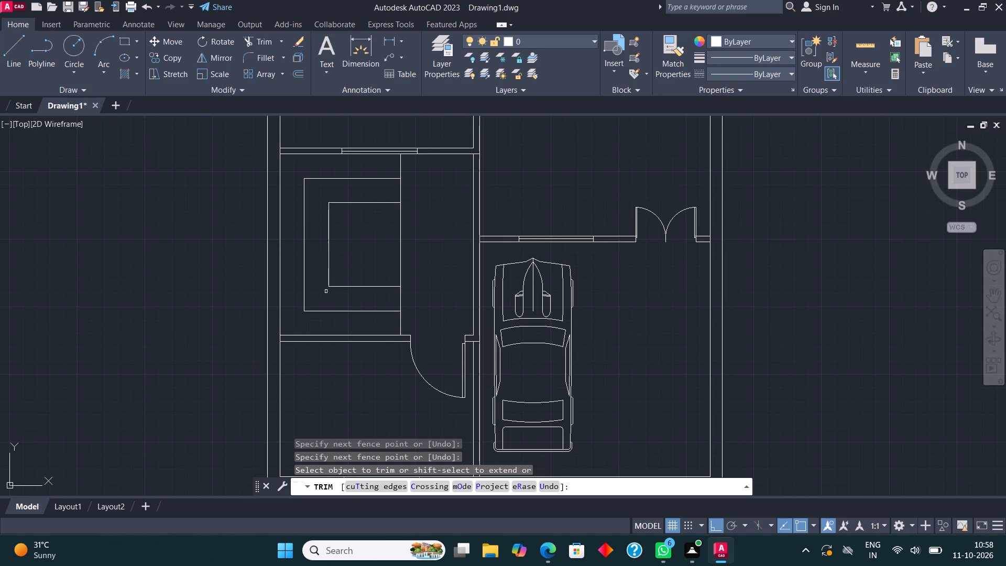
middle_drag(312, 235, 268, 271)
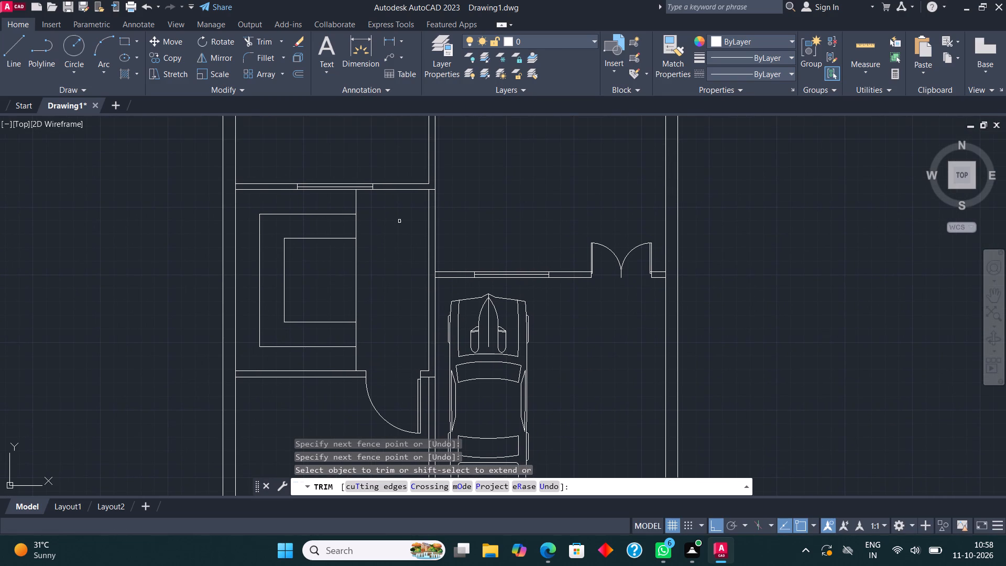
scroll(399, 221, up, 1)
click(289, 201)
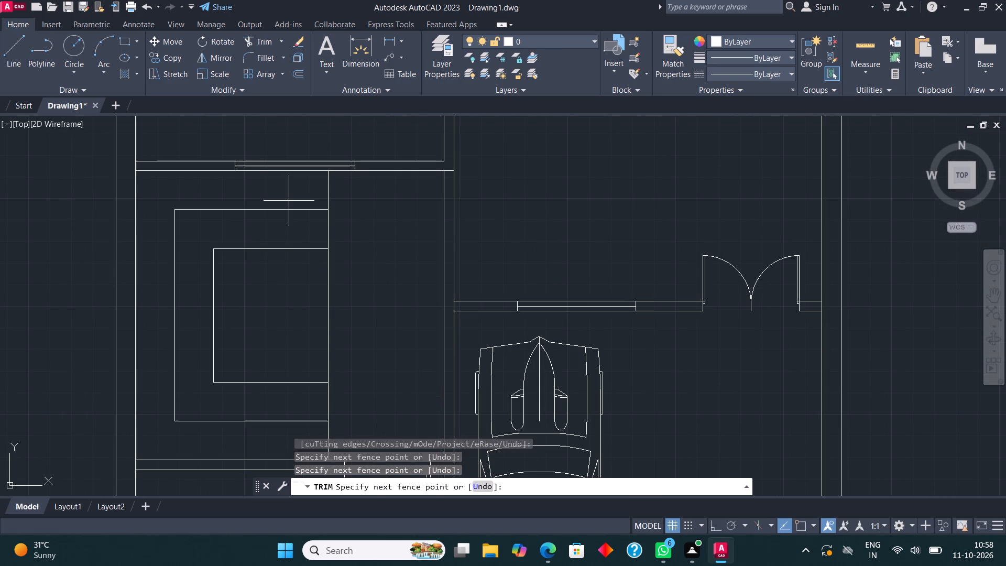
click(286, 228)
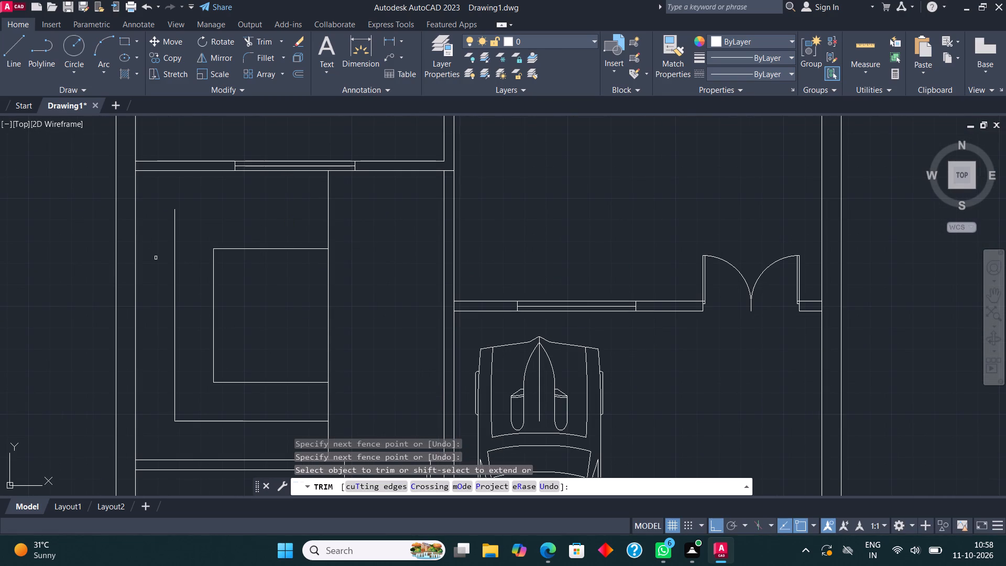
click(156, 258)
click(178, 266)
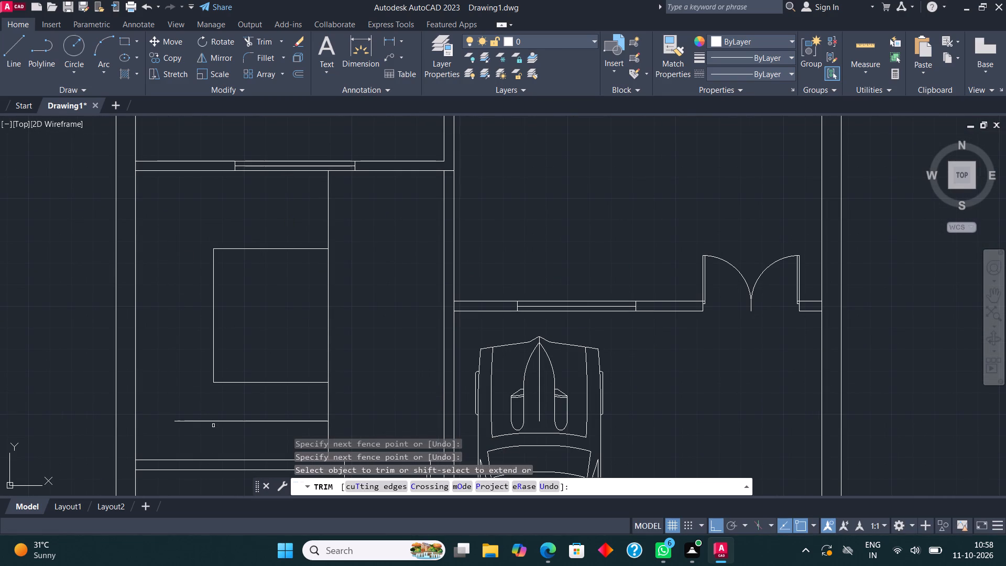
click(213, 427)
click(213, 412)
scroll(216, 357, down, 1)
middle_drag(216, 357, 247, 354)
key(Escape)
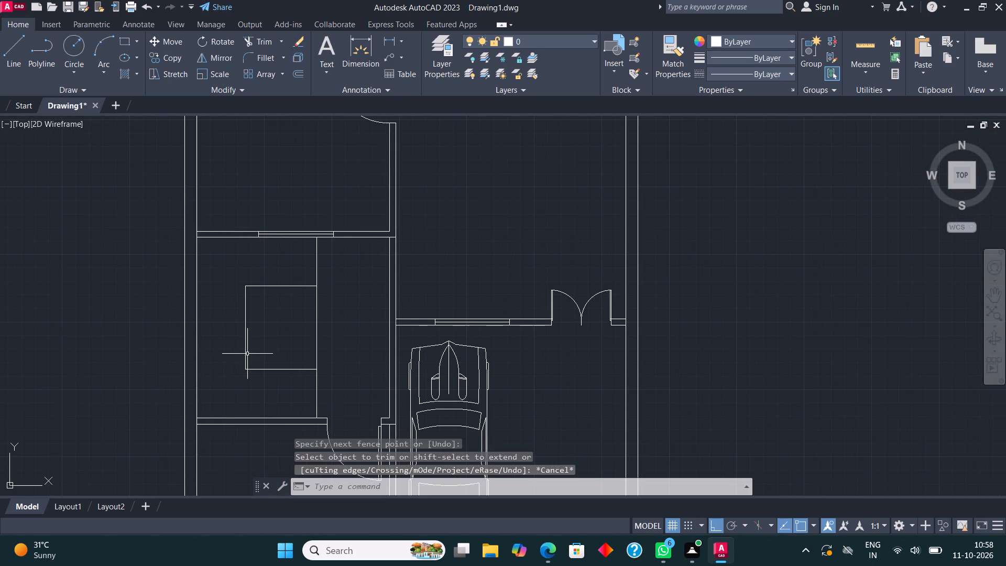
Draw lines from the inner rectangle's upper-left corner up to the partition wall and across to the left wall.
click(6, 50)
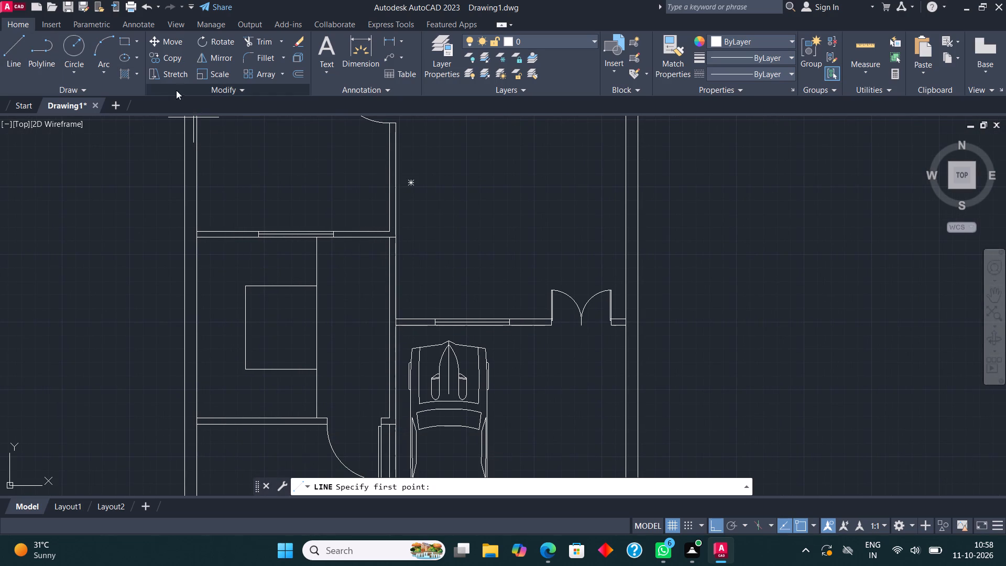
click(248, 281)
click(247, 238)
click(10, 39)
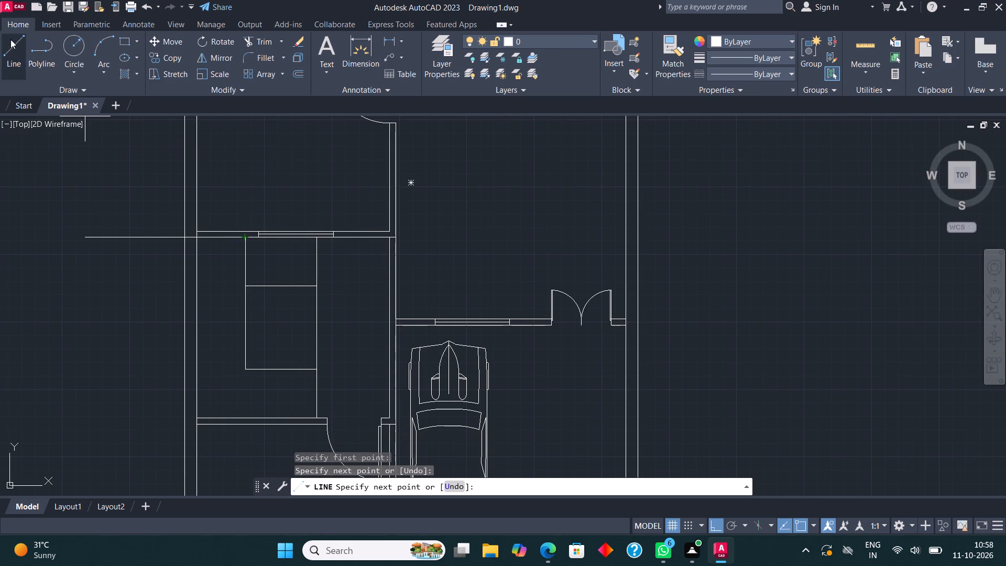
click(245, 287)
click(199, 290)
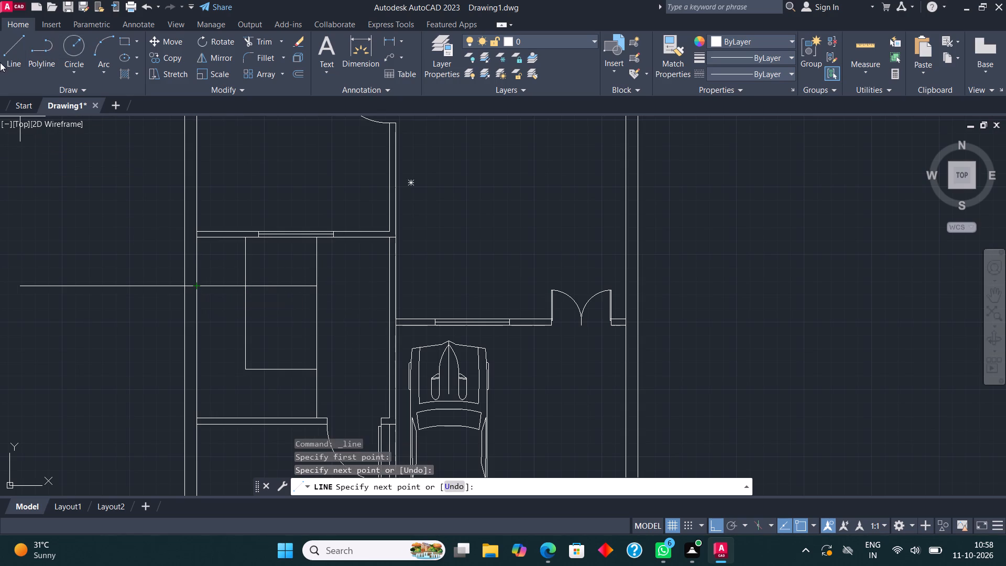
Draw lines from the inner rectangle's lower-left corner down to the lower partition wall and across to the left wall.
click(7, 50)
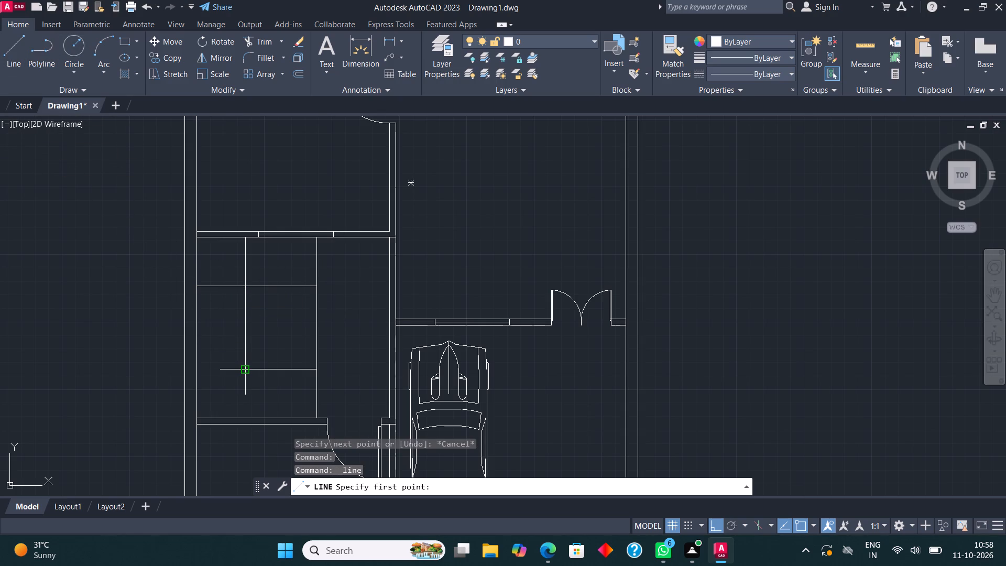
click(245, 368)
click(241, 420)
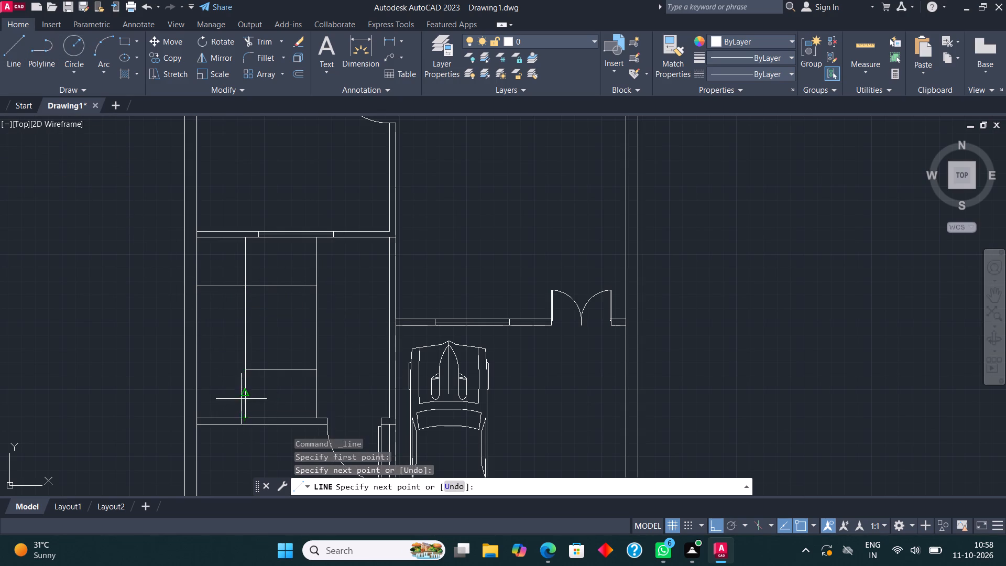
click(12, 41)
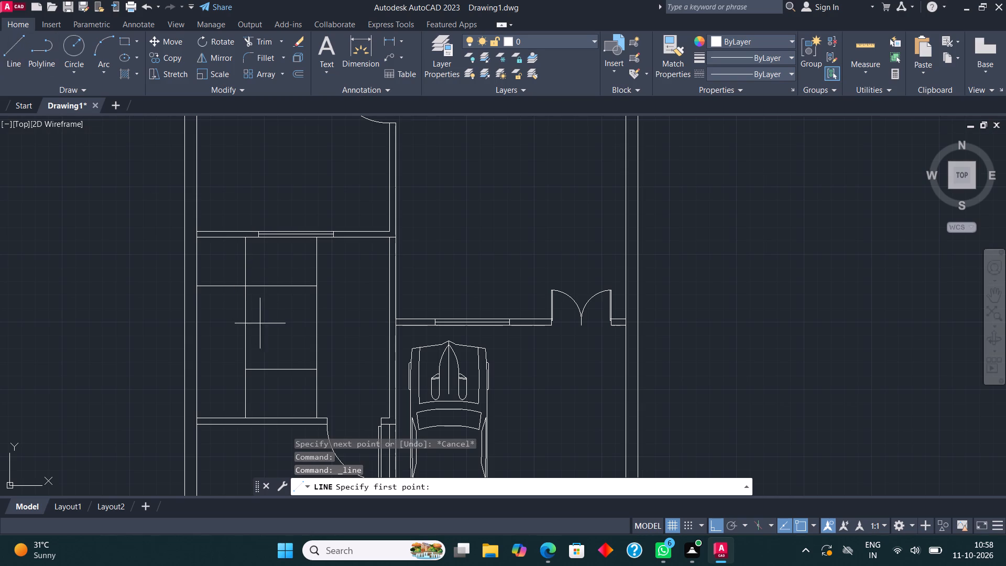
click(245, 372)
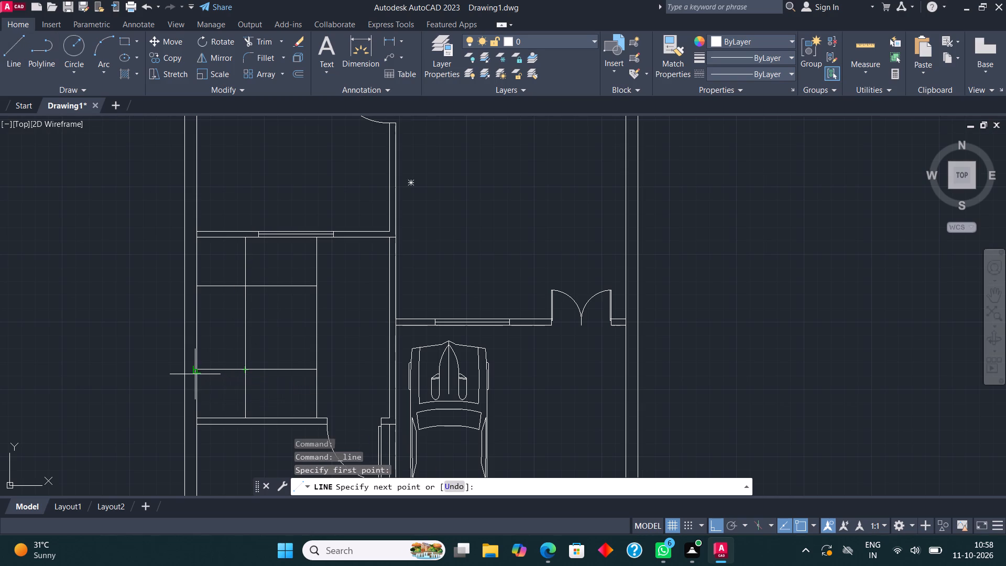
click(195, 374)
key(Escape)
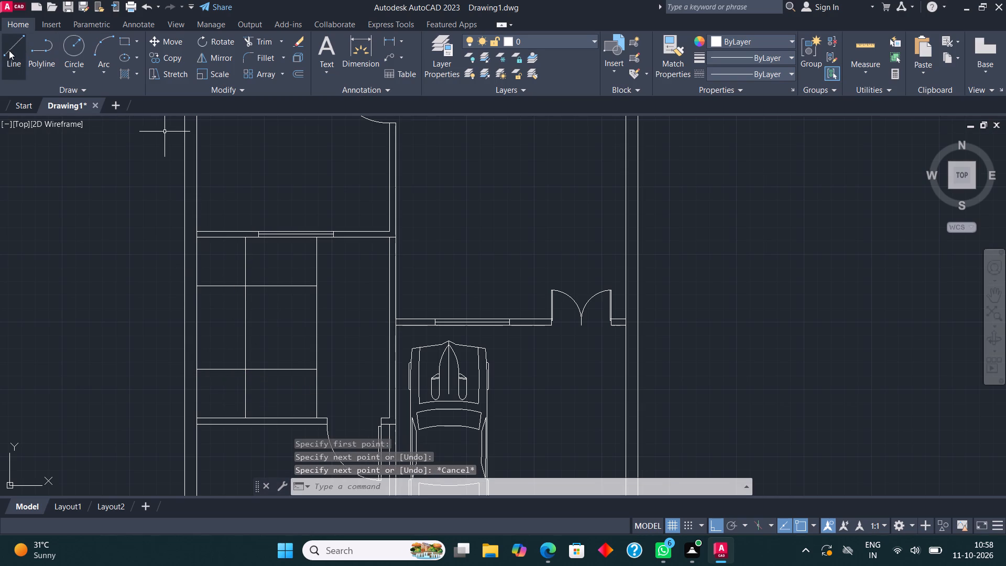
Draw diagonals from the inner rectangle's upper-left and lower-left corners to the room's matching left wall corners.
click(8, 49)
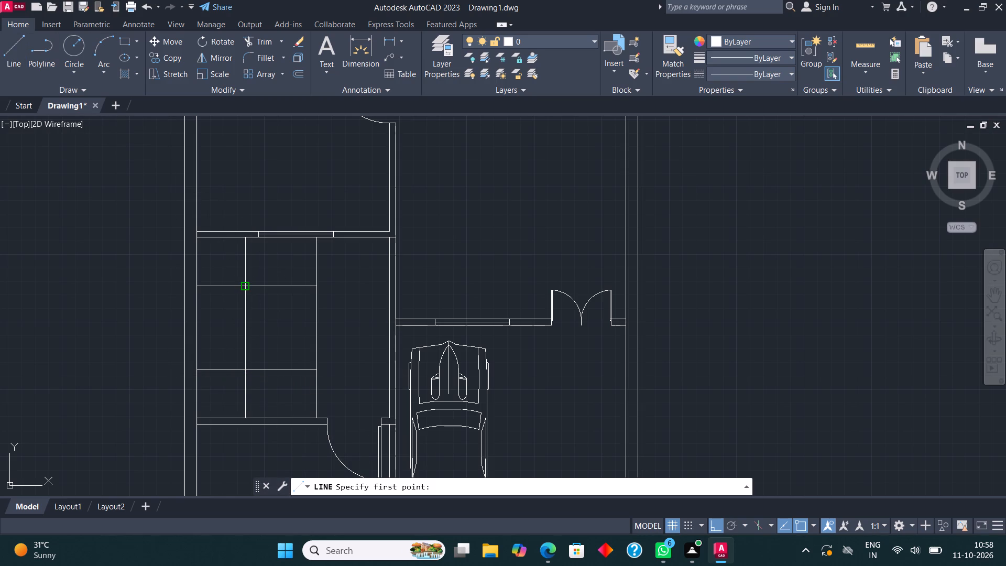
click(242, 284)
click(198, 237)
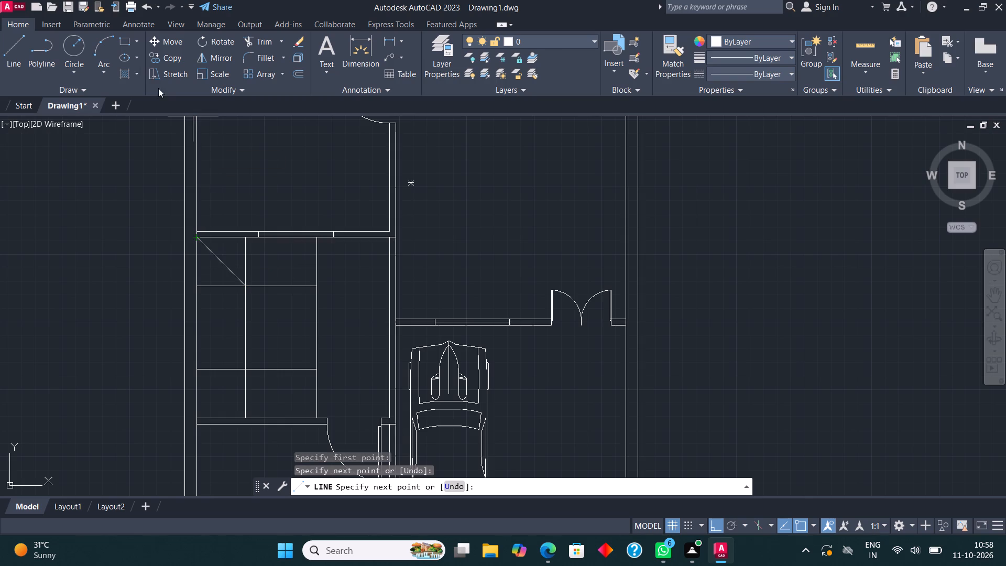
click(17, 40)
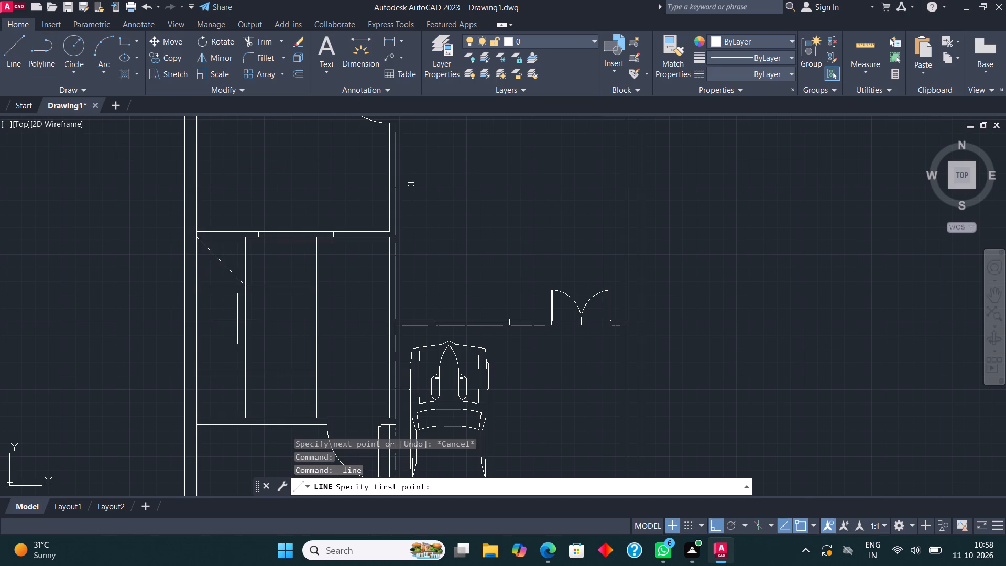
click(246, 369)
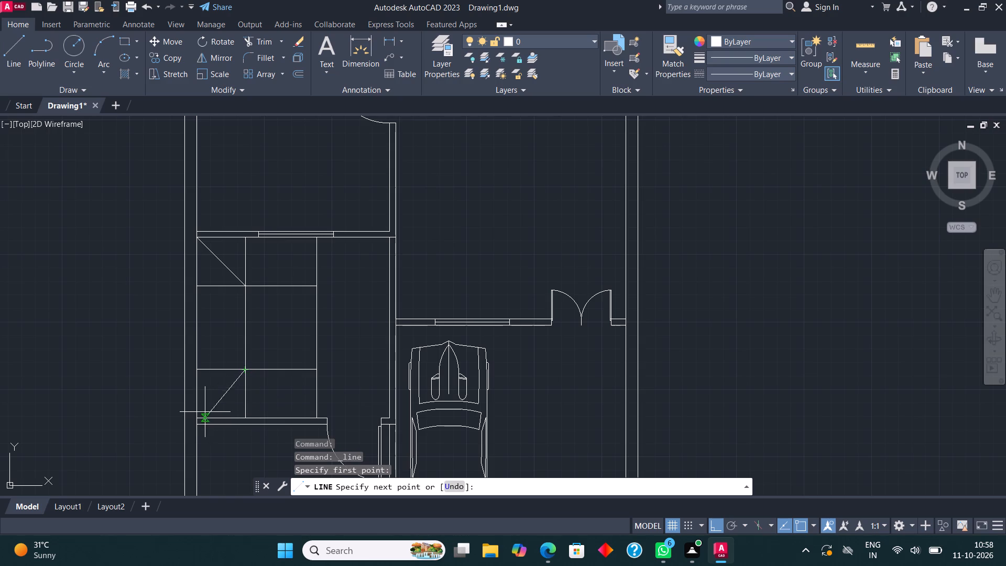
click(198, 413)
key(Escape)
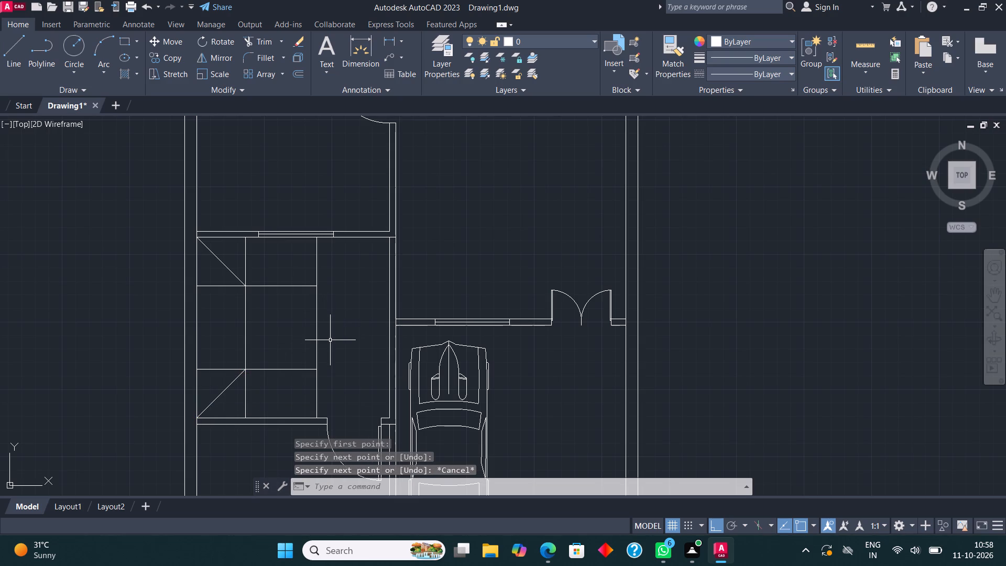
Offset the end line of the staircase's upper flight 8" inward to the left as the first tread line.
middle_drag(296, 373, 271, 343)
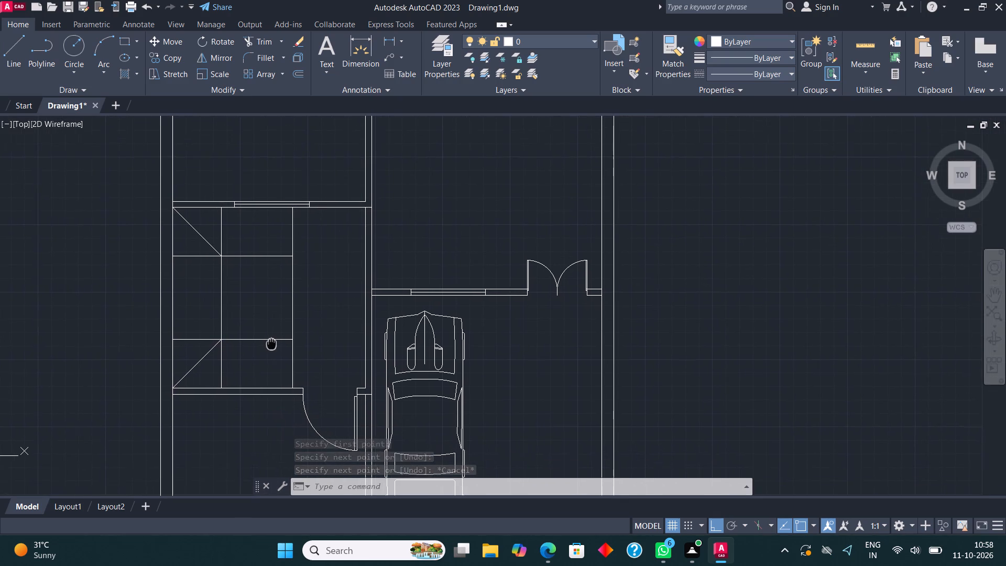
middle_drag(271, 343, 286, 355)
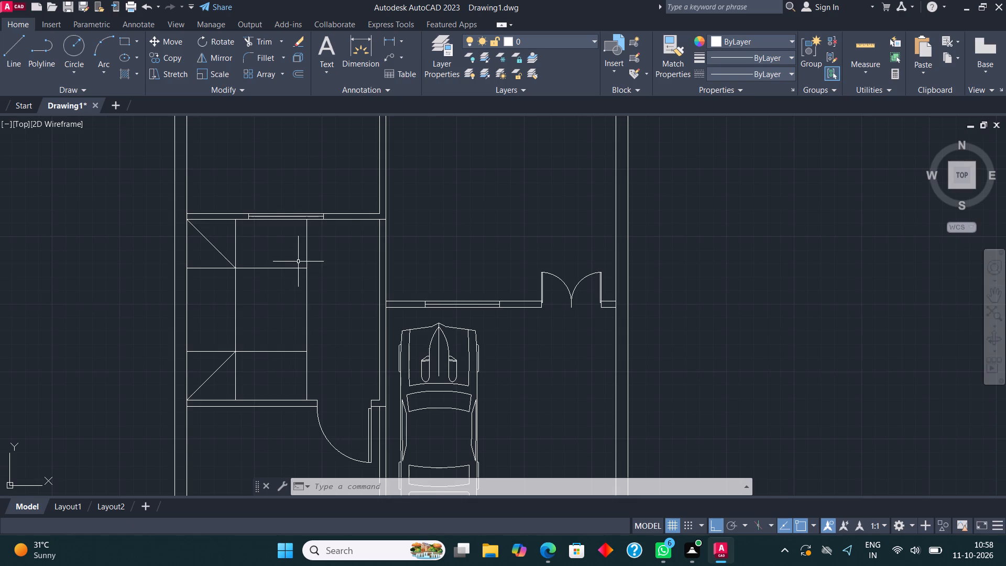
scroll(299, 262, up, 1)
click(312, 254)
click(301, 242)
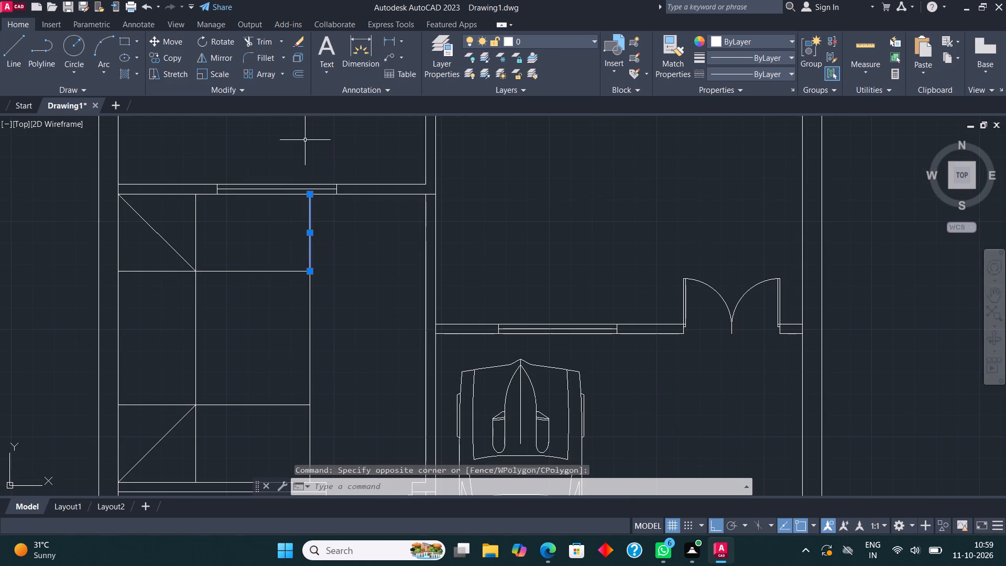
click(300, 75)
click(312, 233)
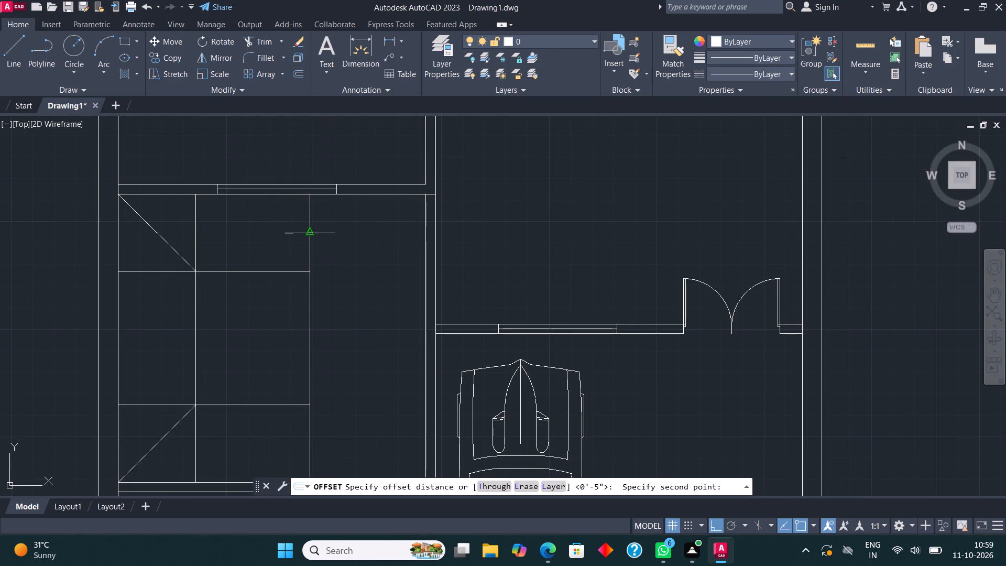
text(8")
key(Return)
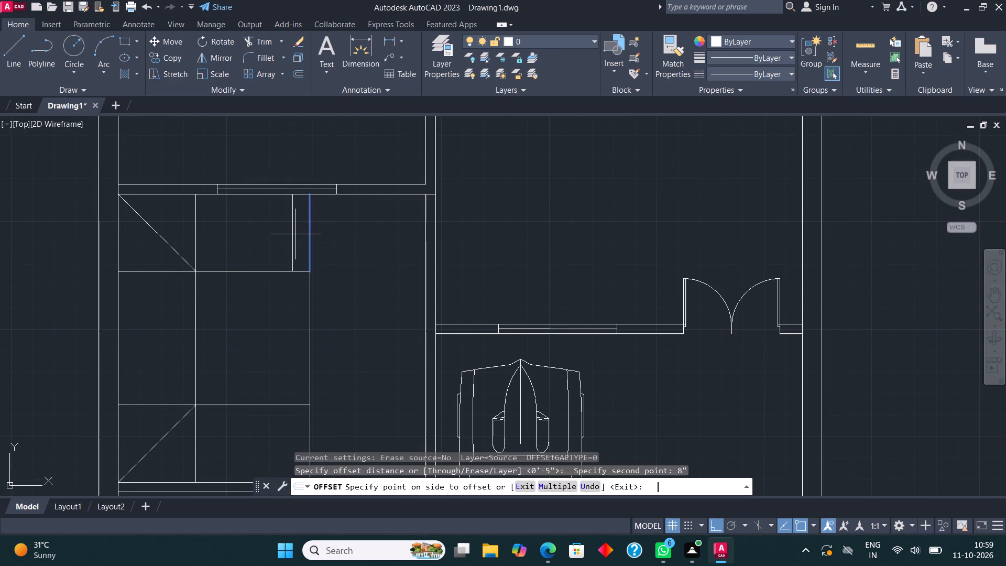
click(292, 233)
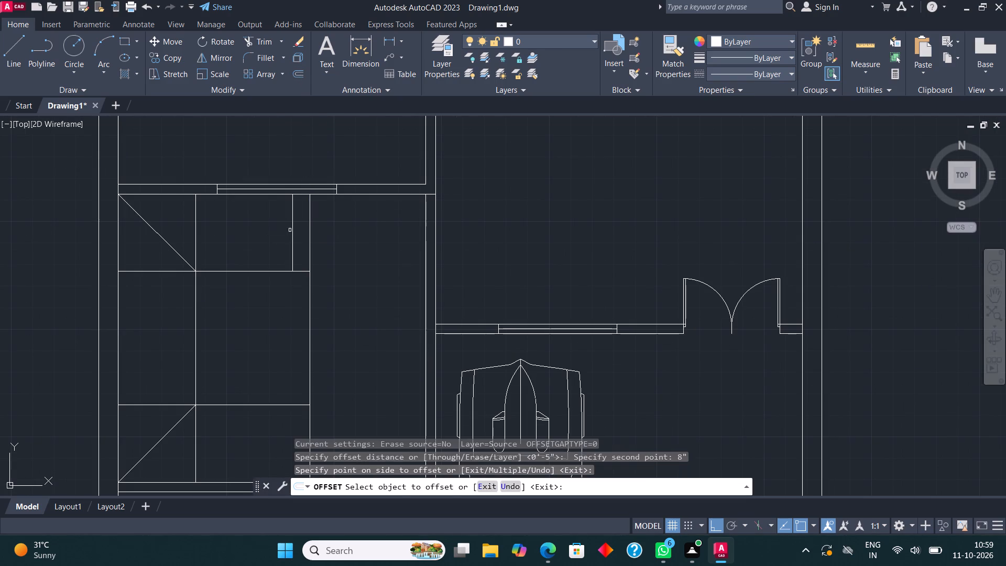
Continue the 8" offsets leftward across the upper flight, adding five more tread lines up to the corner landing.
click(291, 231)
click(272, 224)
click(274, 223)
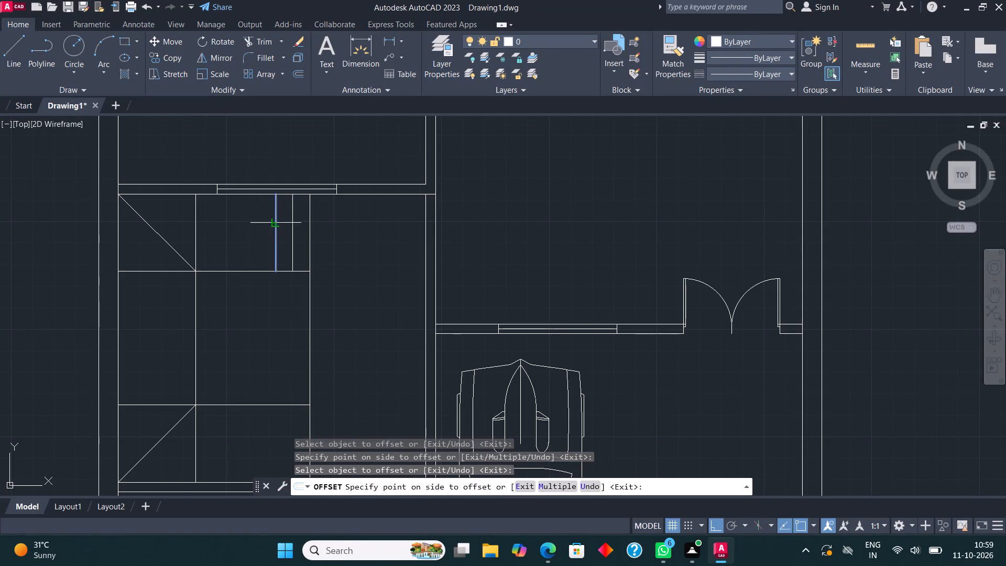
click(253, 208)
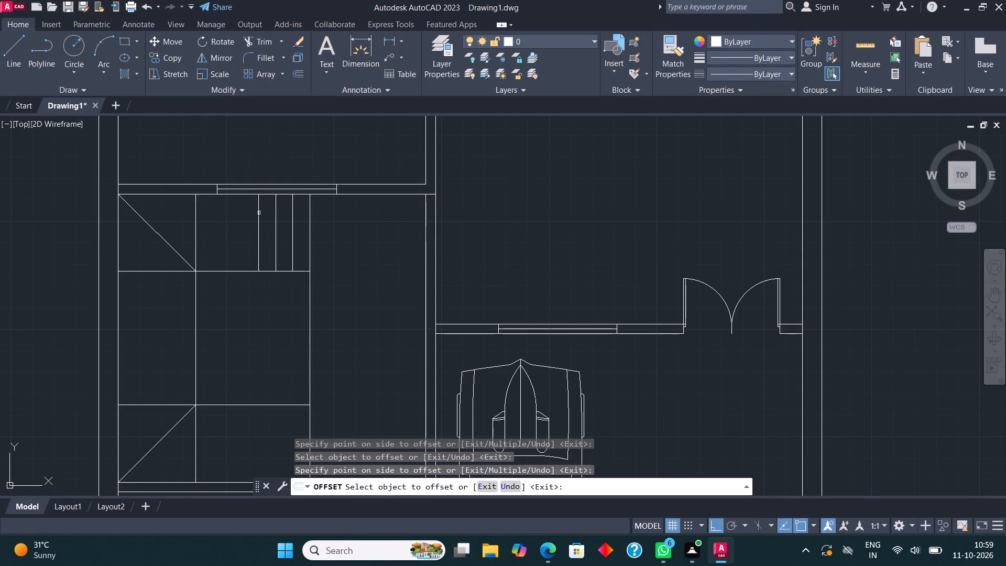
click(260, 215)
click(244, 210)
click(242, 219)
click(232, 214)
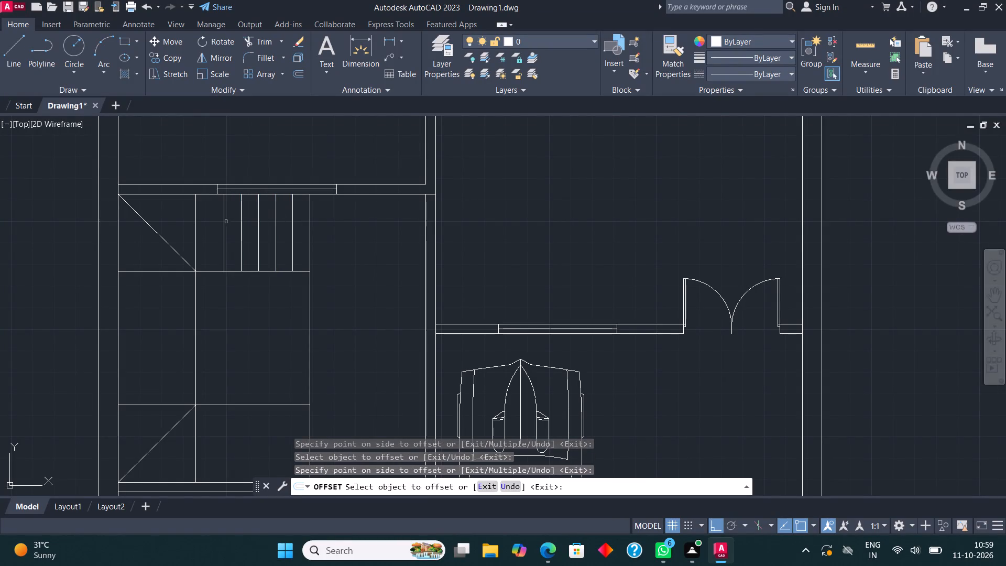
click(223, 222)
click(213, 219)
Offset the upper corner landing's bottom line downward at 8" spacing, filling the left flight with seven tread lines.
scroll(311, 186, down, 1)
scroll(216, 219, up, 1)
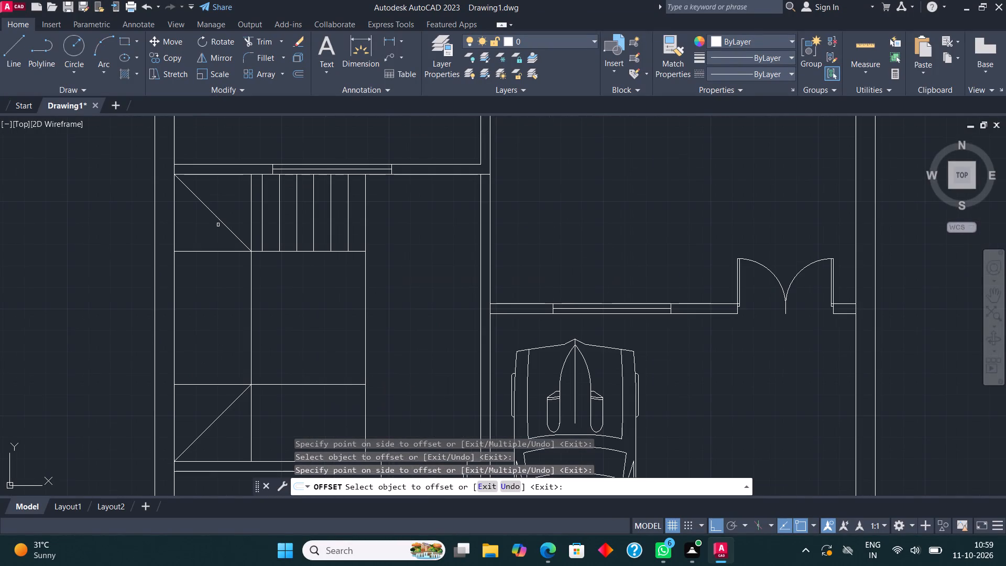
click(214, 250)
click(217, 268)
click(215, 269)
click(215, 286)
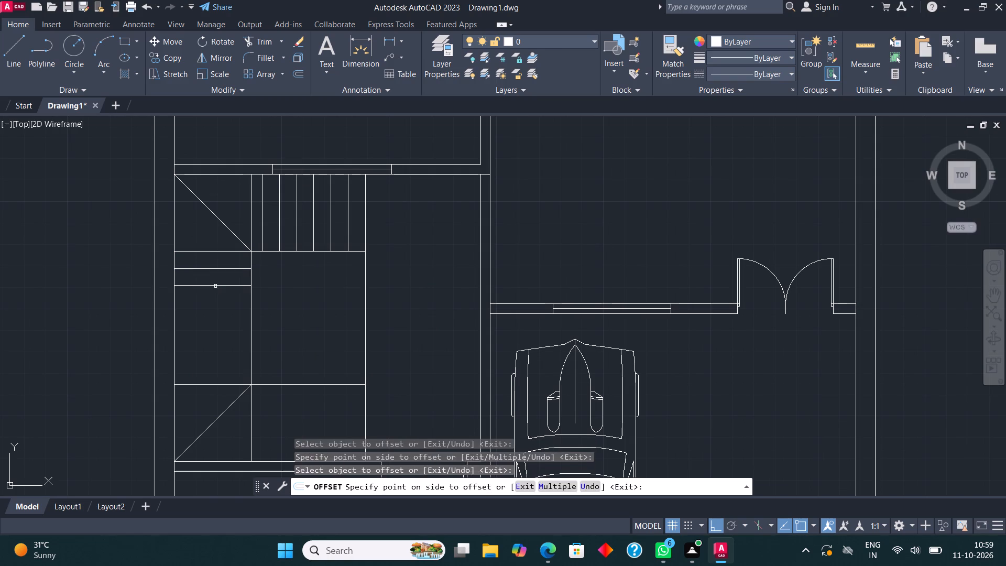
click(215, 284)
click(216, 298)
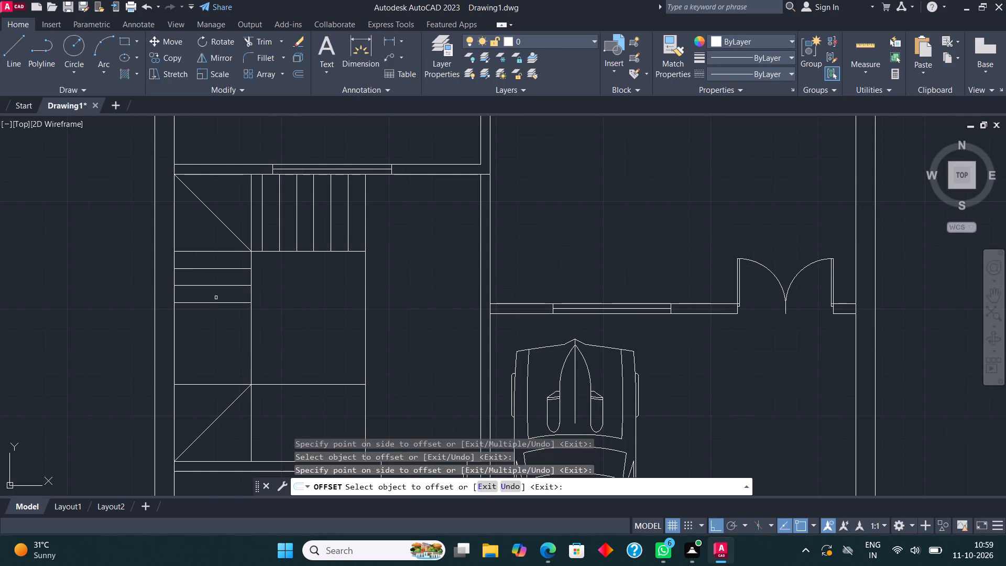
click(237, 301)
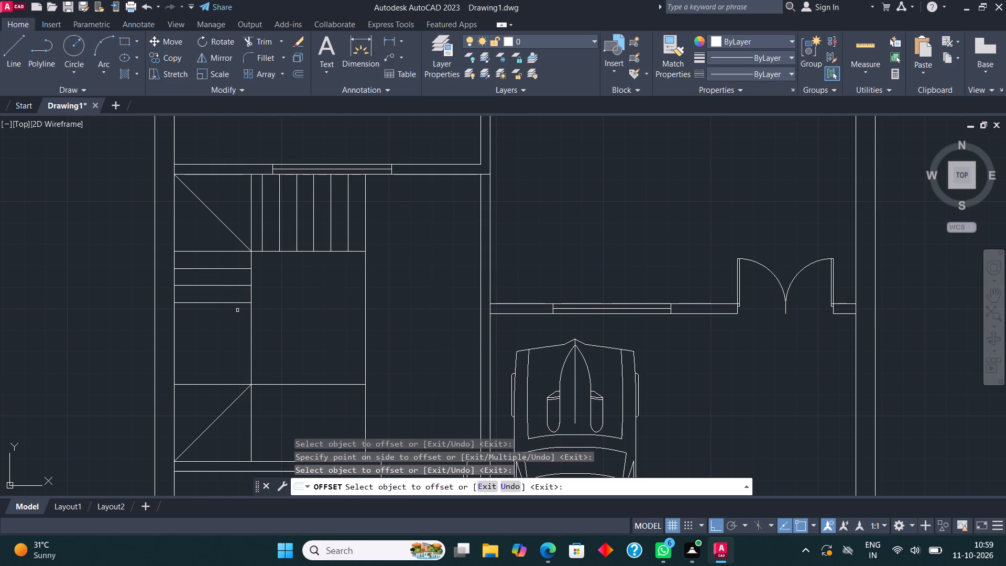
click(238, 301)
click(238, 324)
click(237, 320)
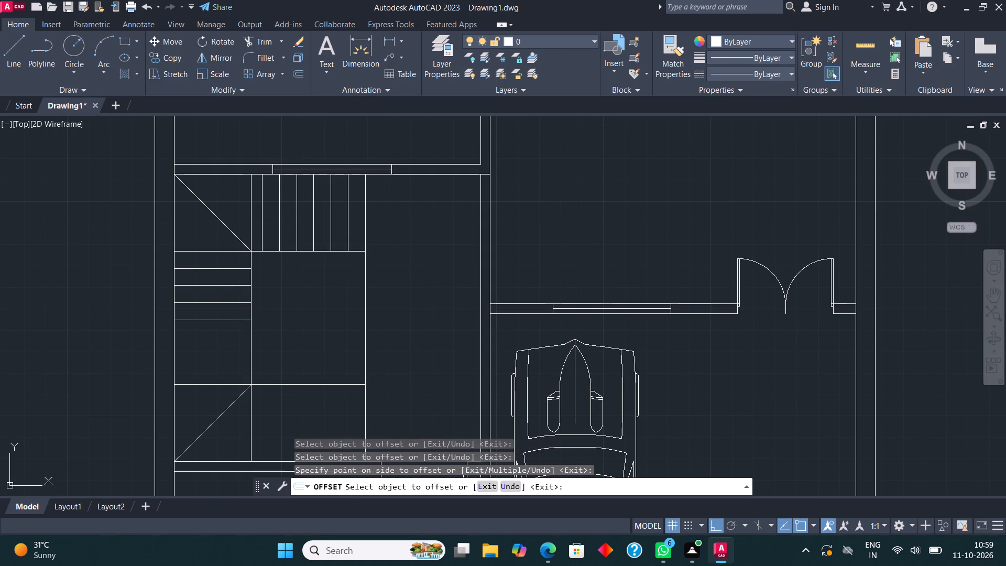
click(237, 336)
click(238, 338)
click(237, 349)
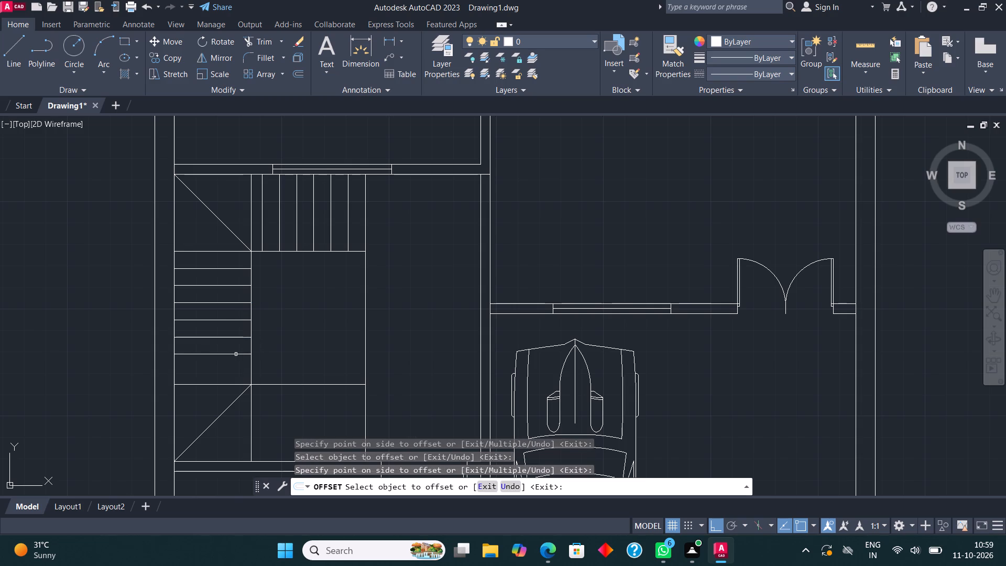
click(236, 354)
click(232, 369)
Offset the lower corner landing's right line rightward at 8" spacing, filling the lower flight with six tread lines.
click(252, 421)
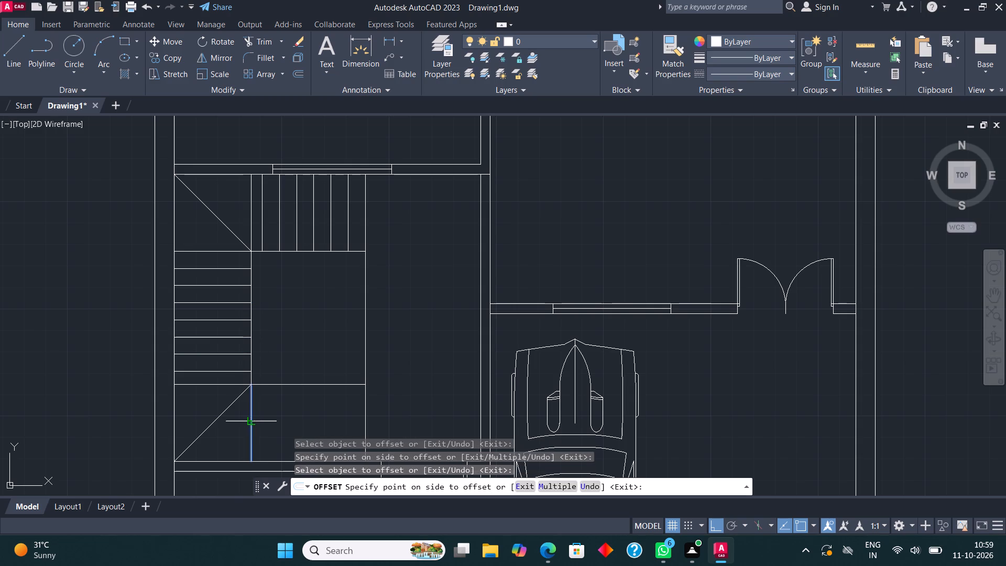
click(275, 419)
click(269, 417)
click(287, 421)
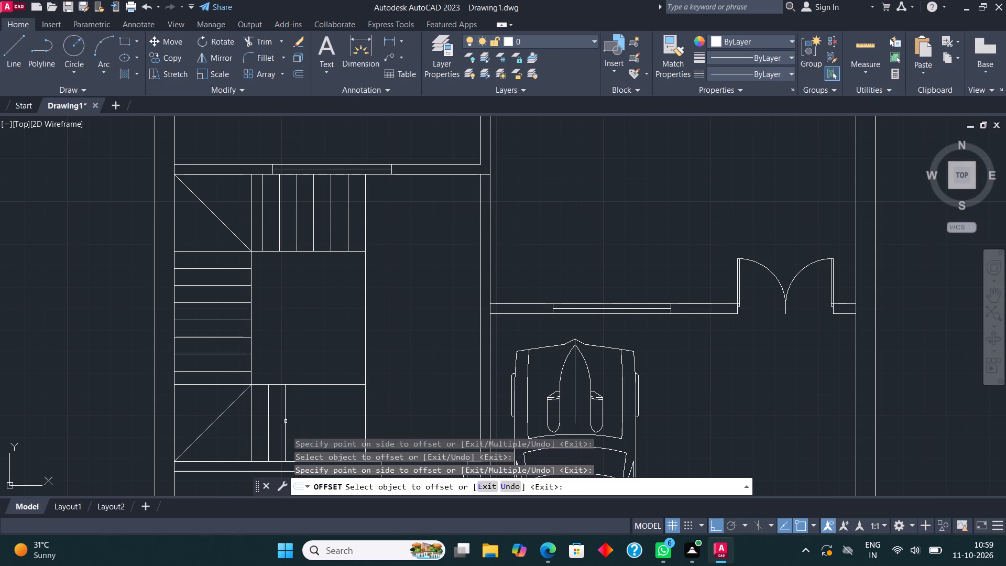
click(285, 417)
click(299, 422)
click(302, 421)
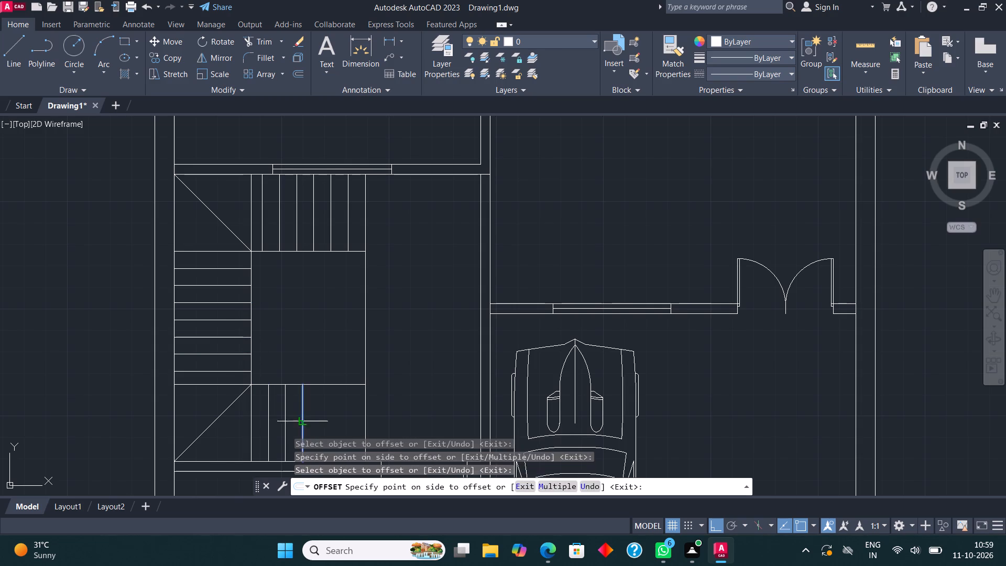
click(331, 421)
click(321, 415)
click(333, 419)
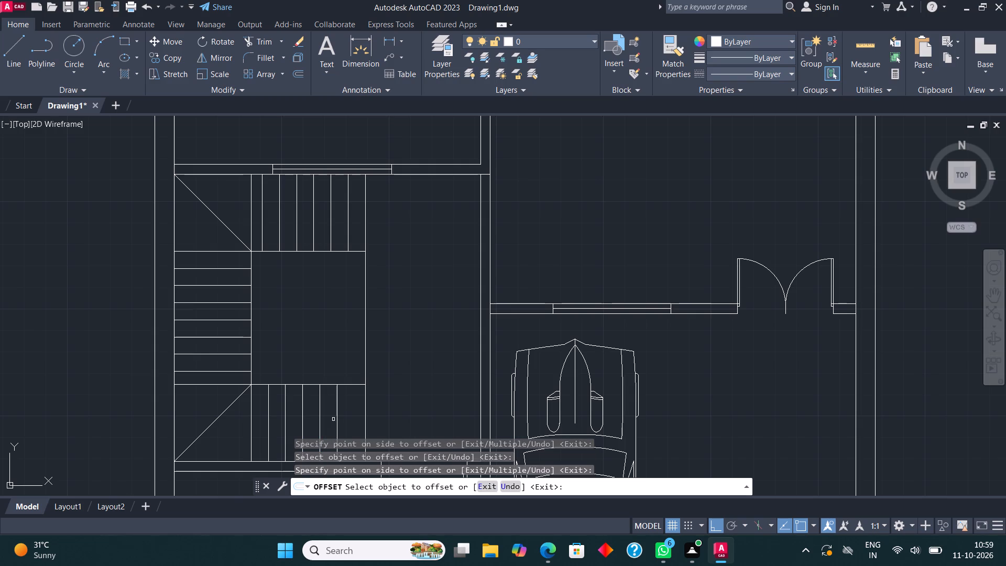
click(337, 422)
click(352, 428)
scroll(442, 243, down, 2)
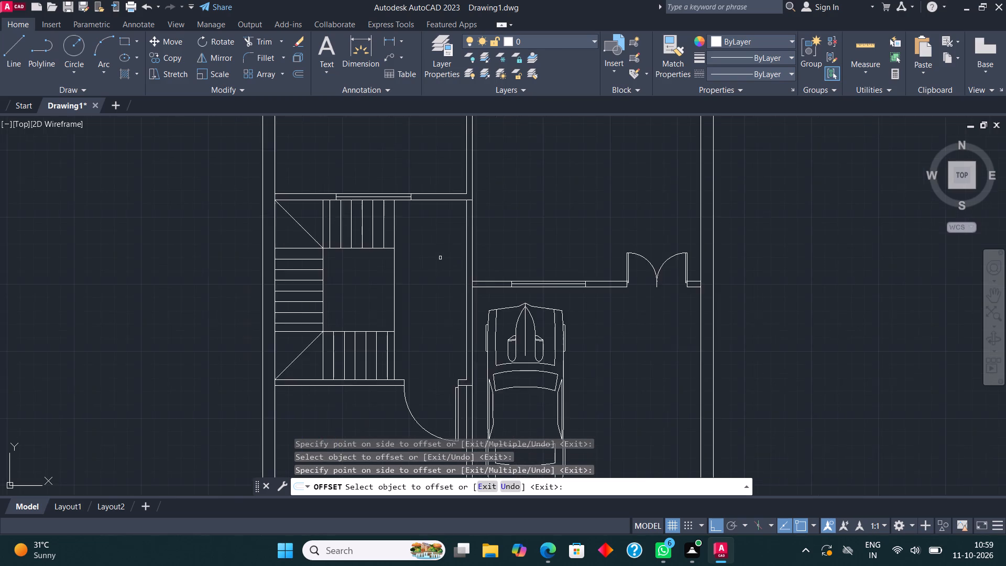
scroll(440, 270, up, 2)
key(Escape)
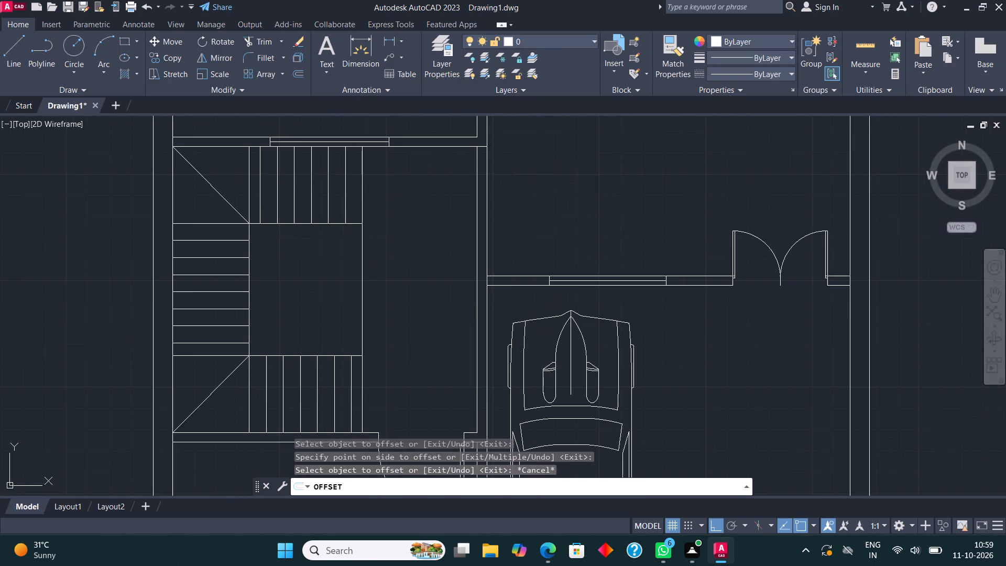
Draw a horizontal arrow shaft in the lower flight from the fifth tread line's midpoint to the second tread line.
scroll(275, 284, down, 1)
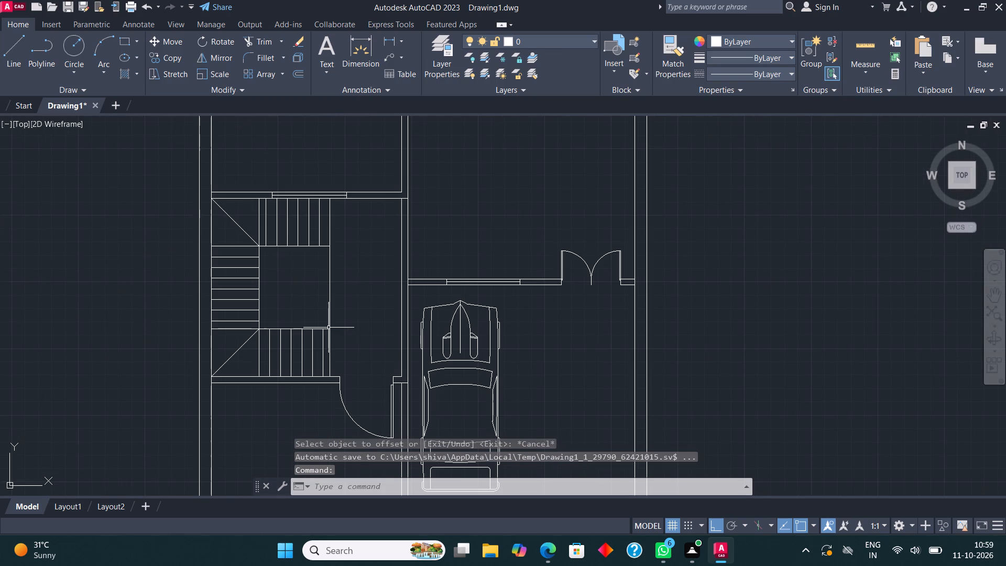
middle_drag(351, 268, 358, 282)
click(7, 41)
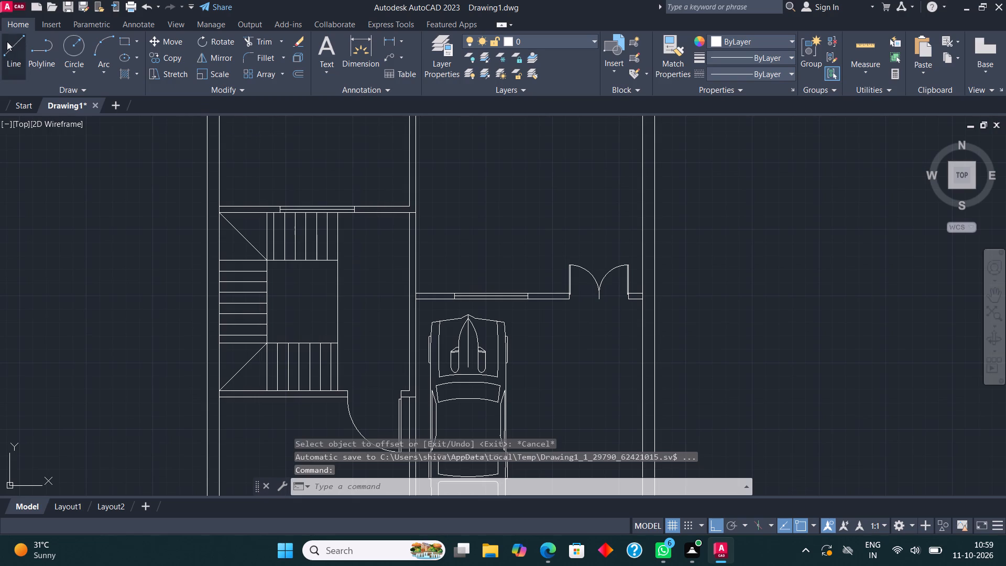
scroll(331, 374, up, 2)
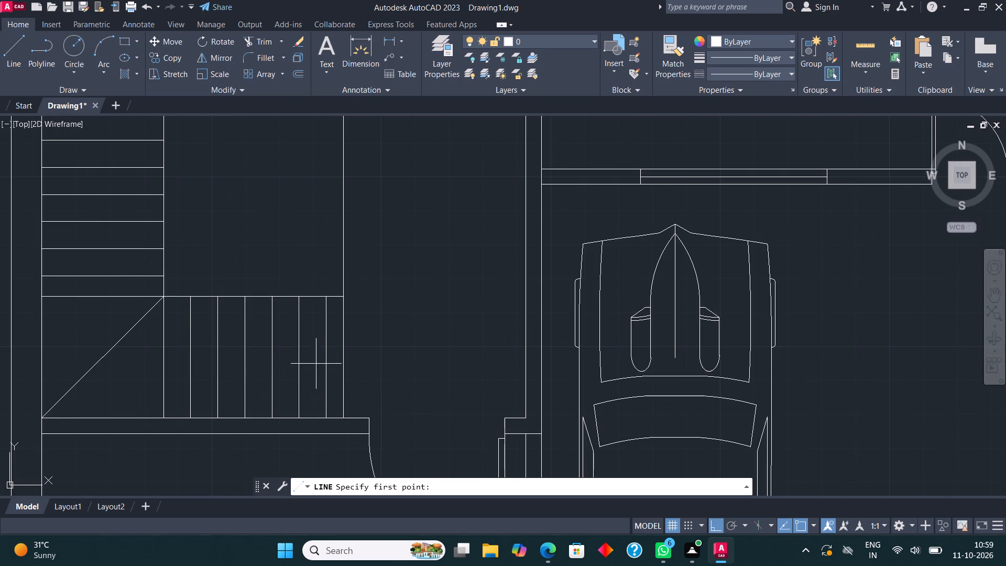
click(297, 359)
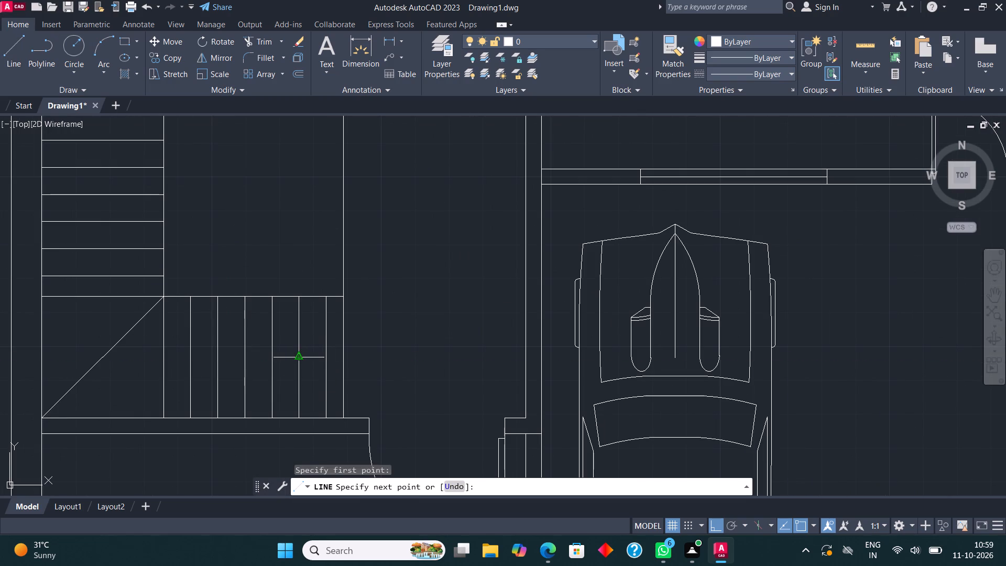
click(219, 356)
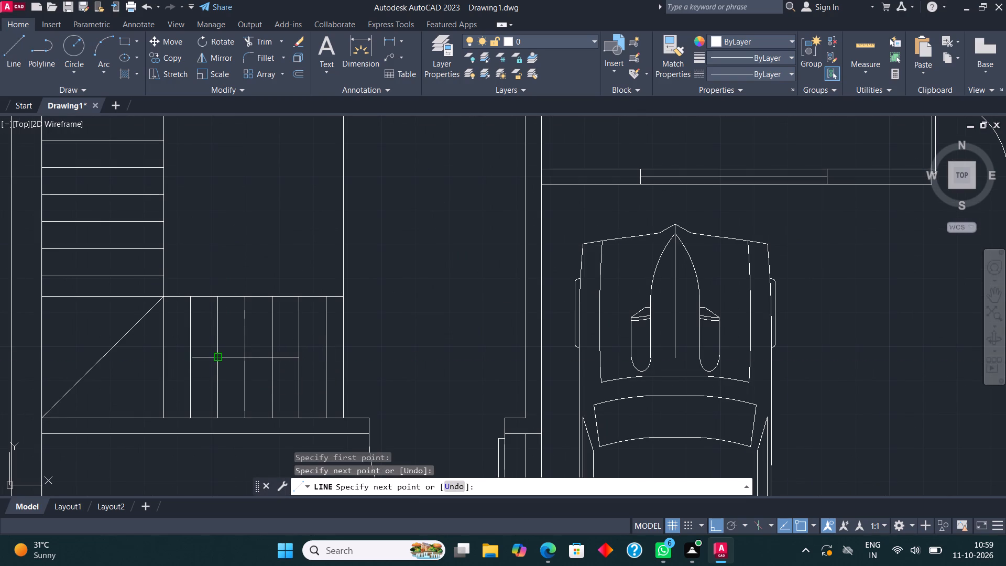
Draw the arrowhead's lower stroke from the shaft's left end diagonally down to the adjacent tread line.
click(15, 41)
scroll(212, 353, up, 3)
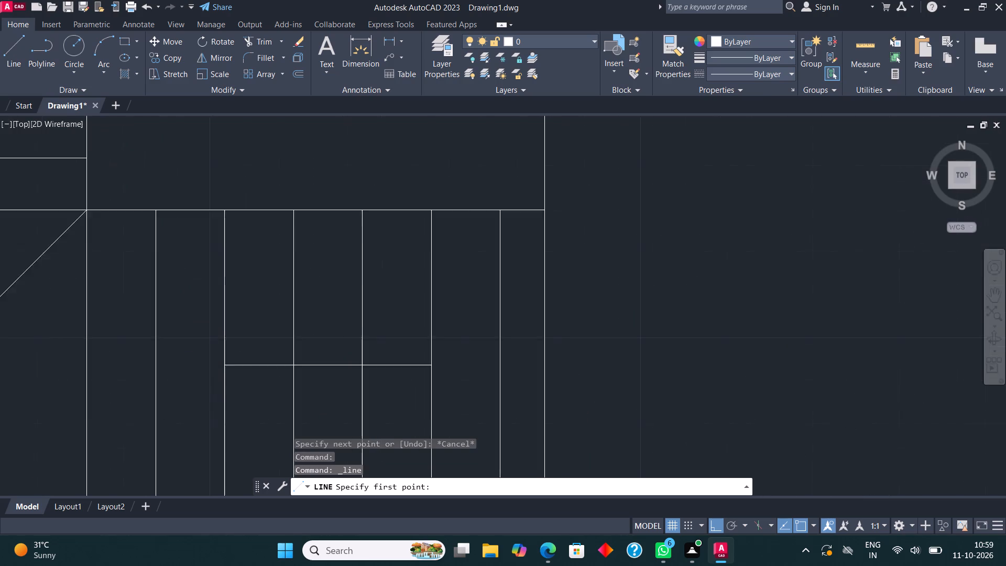
click(228, 376)
scroll(248, 389, down, 1)
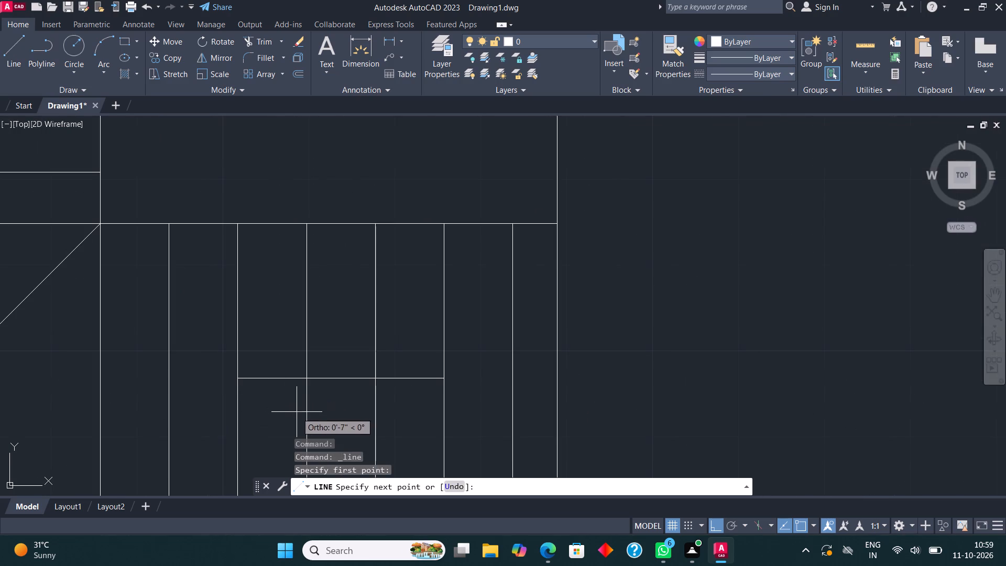
click(306, 415)
key(Escape)
Mirror the arrowhead stroke about the arrow shaft, keeping the original stroke.
click(286, 404)
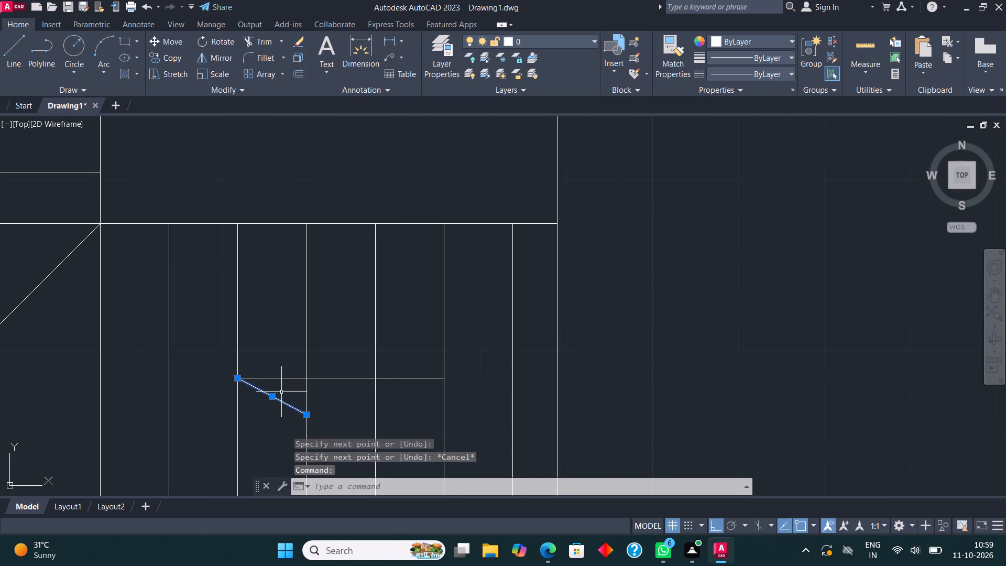
click(217, 59)
click(236, 378)
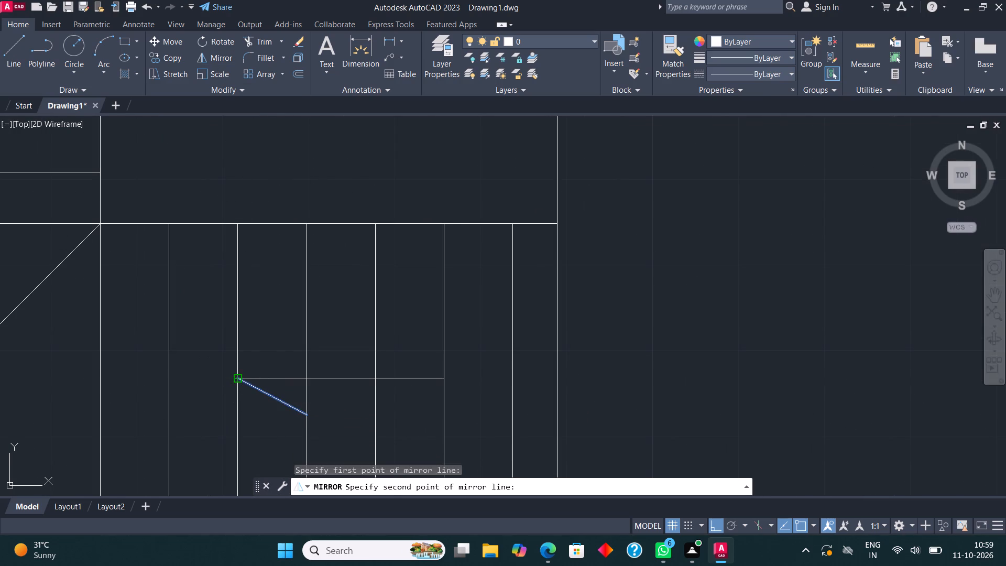
click(278, 362)
click(478, 483)
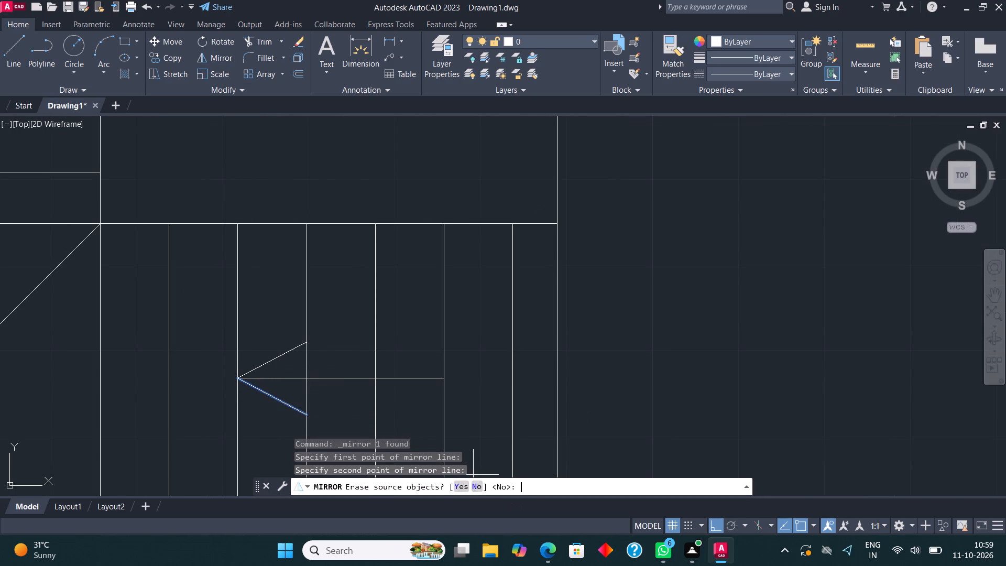
Copy the complete direction arrow horizontally from the lower flight to the empty area outside the building's left wall.
scroll(452, 284, down, 2)
middle_drag(406, 262, 407, 330)
scroll(420, 399, up, 1)
click(420, 399)
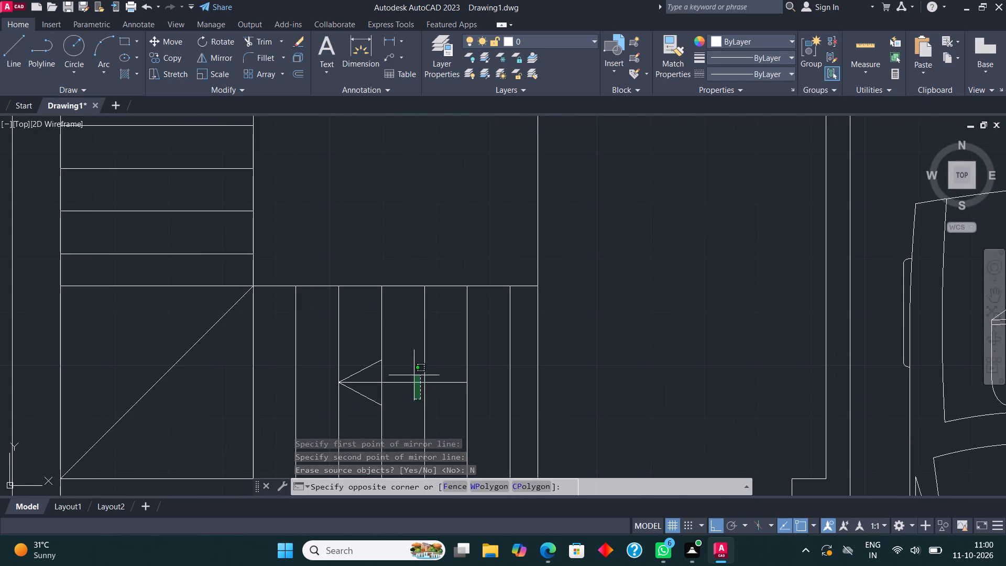
click(414, 375)
click(361, 410)
click(355, 358)
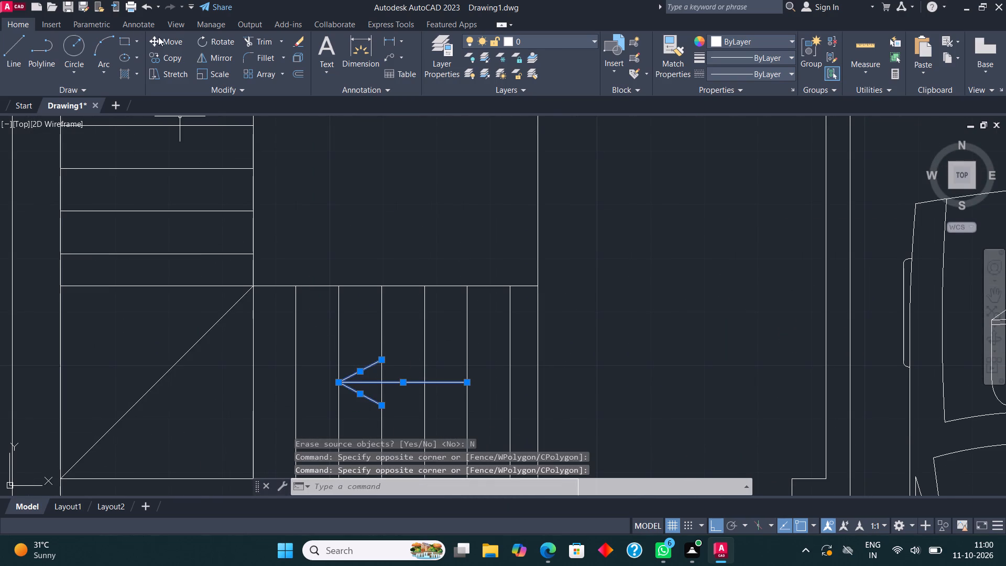
click(172, 58)
click(417, 402)
scroll(523, 243, down, 3)
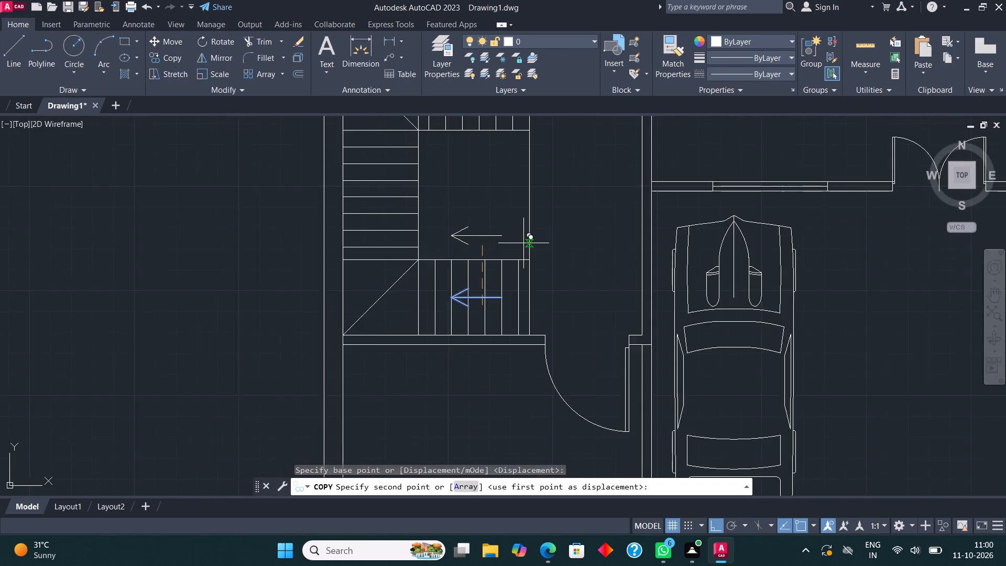
click(330, 260)
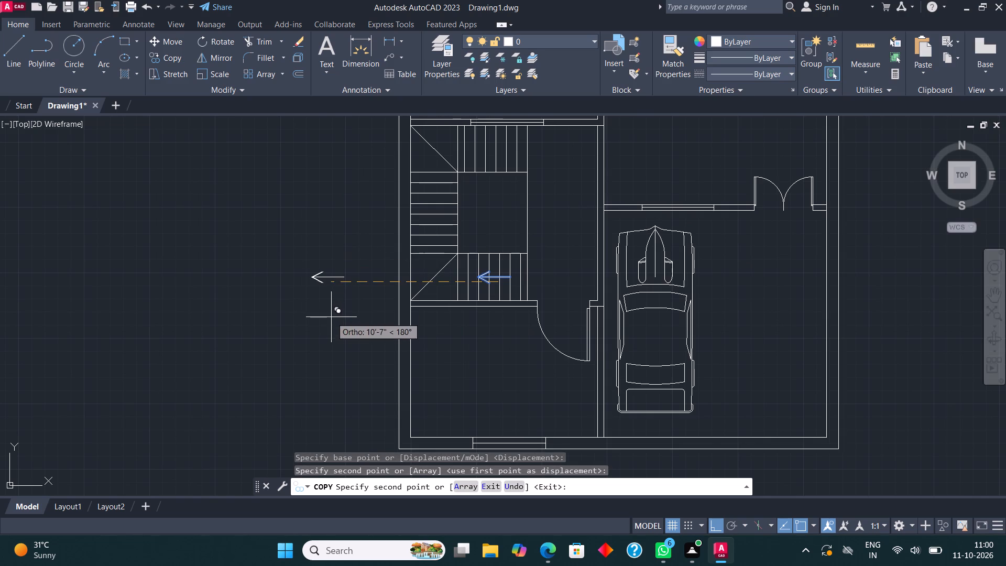
Place a second copy of the direction arrow outside the building's left wall, to the left of the first copy.
click(269, 295)
middle_drag(249, 216, 289, 240)
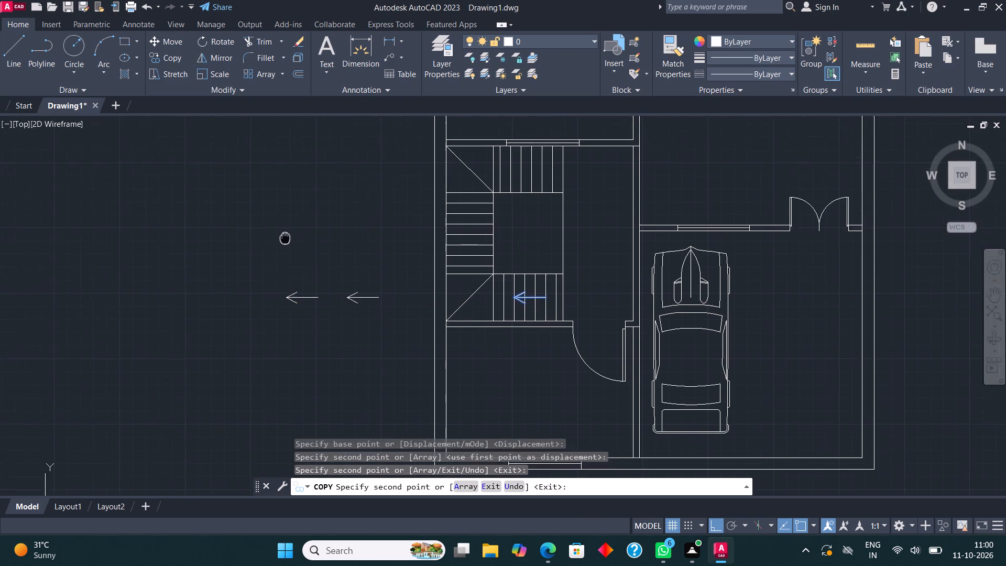
middle_drag(289, 240, 359, 284)
key(Escape)
Rotate the outermost arrow copy 270° so it points upward.
scroll(371, 362, up, 2)
drag(461, 366, 457, 360)
click(262, 235)
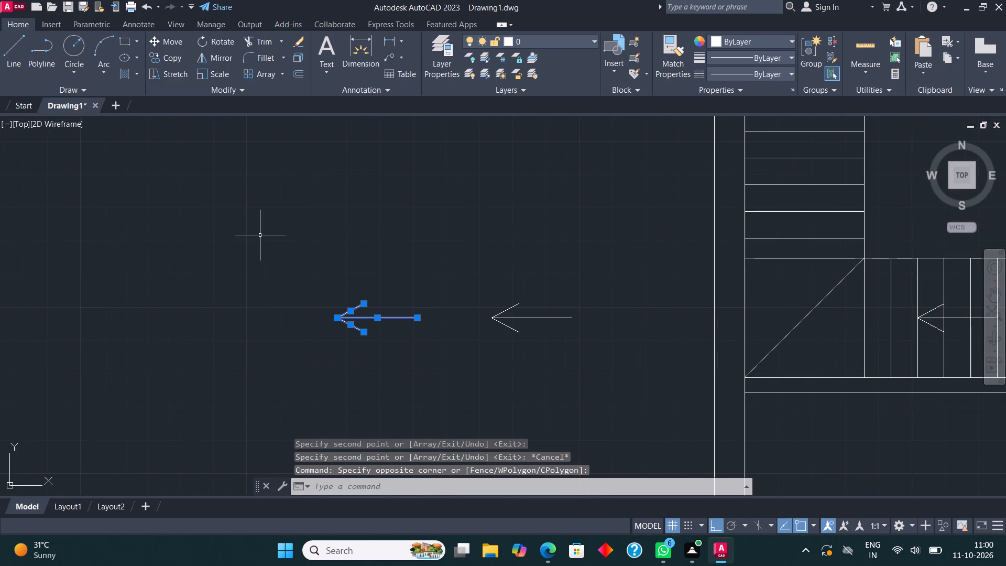
click(214, 40)
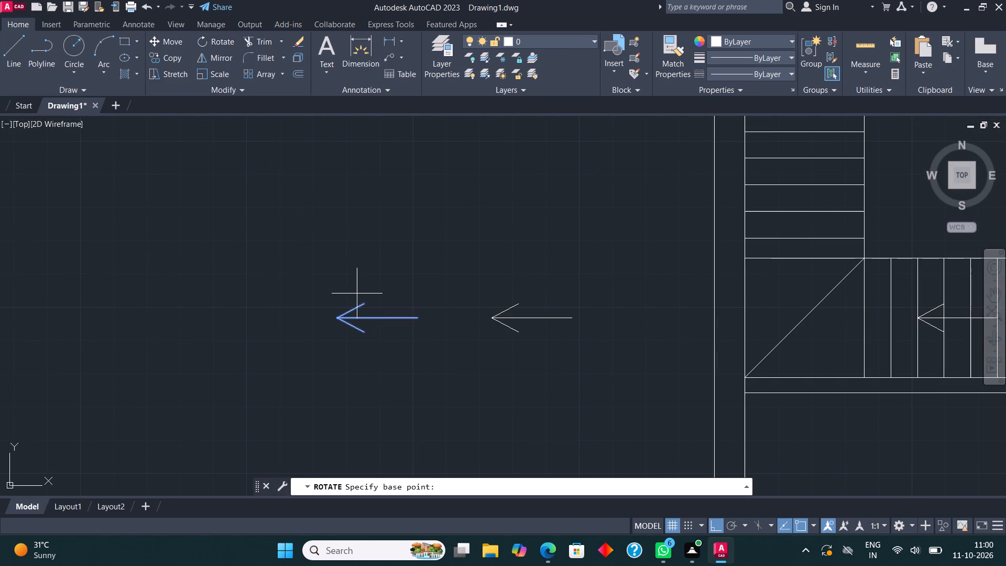
click(373, 345)
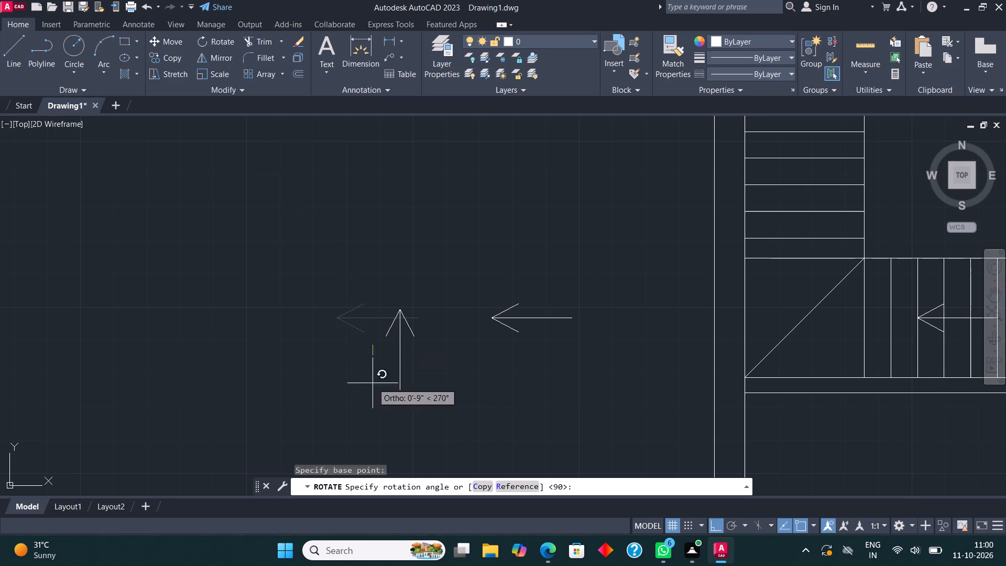
click(376, 405)
Rotate the other arrow copy outside the wall 180° so it points right.
click(574, 346)
click(464, 276)
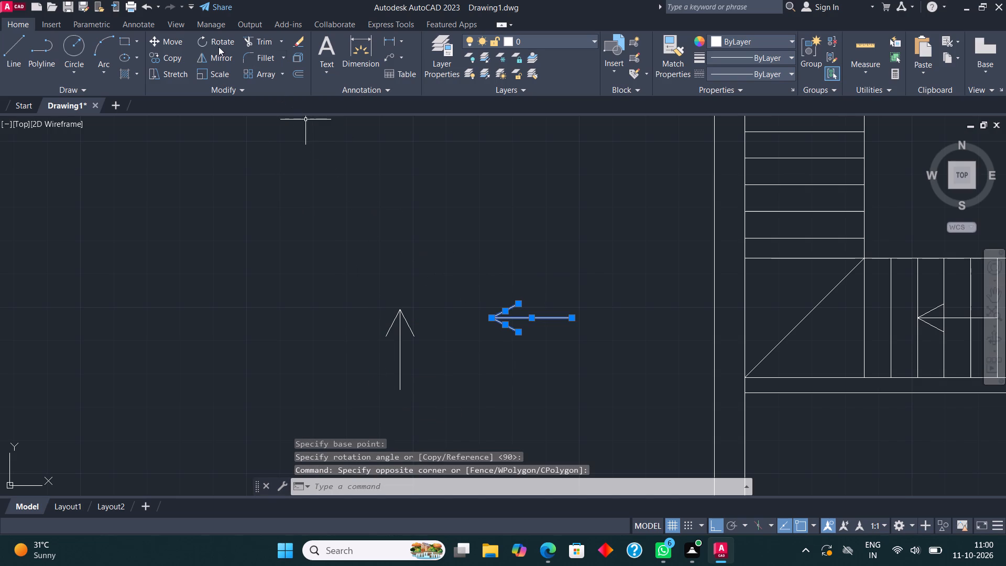
click(217, 41)
click(557, 328)
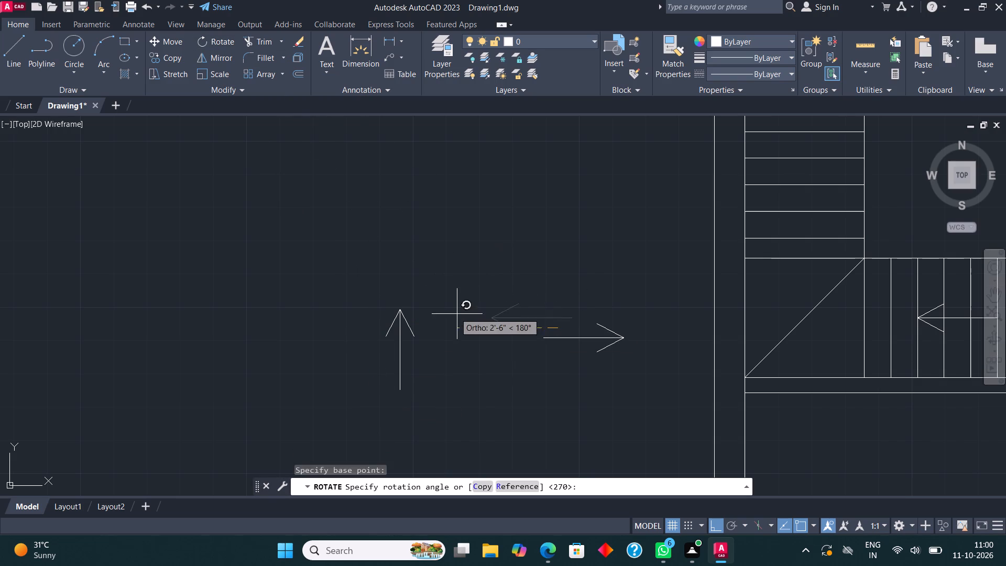
click(452, 308)
Copy the right-pointing arrow by its tail end into the staircase's upper flight, starting at the second tread line after the landing.
drag(641, 392, 635, 383)
click(530, 301)
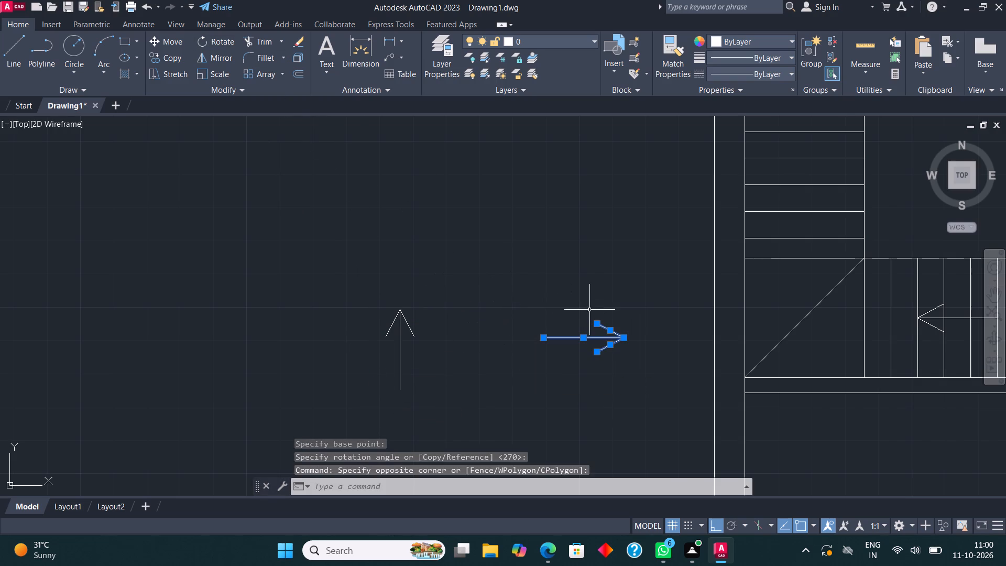
click(174, 53)
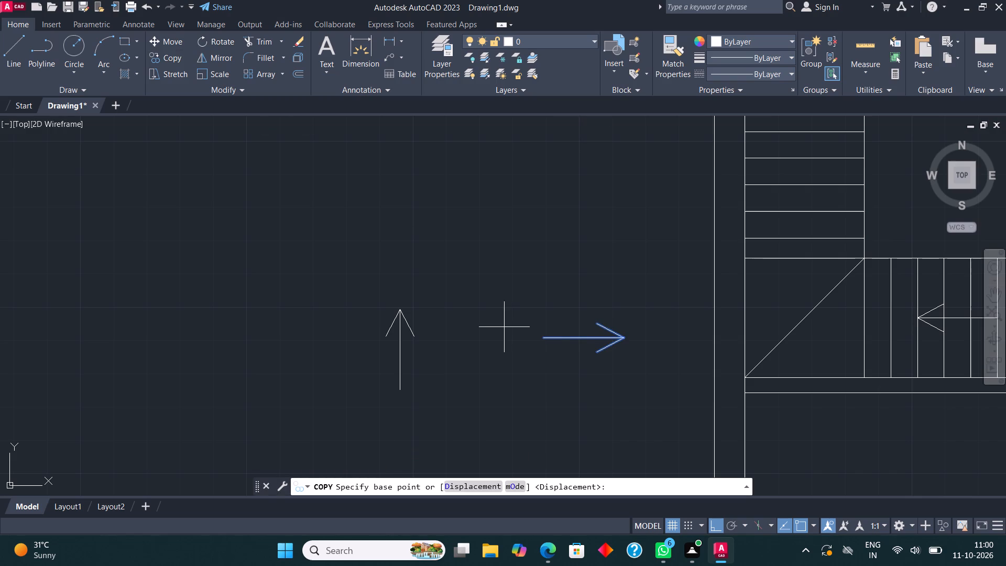
click(538, 340)
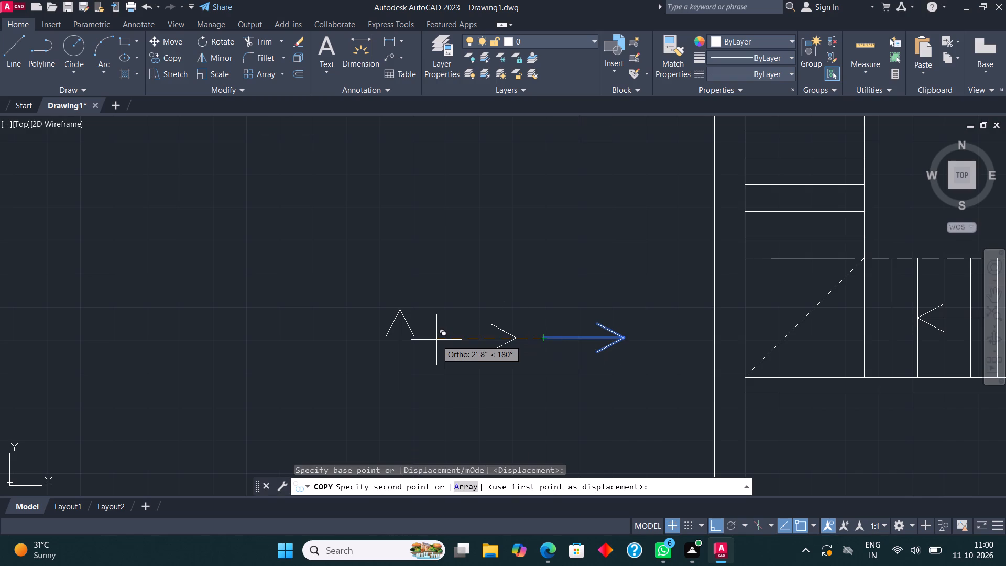
key(F8)
scroll(424, 360, down, 2)
scroll(629, 201, up, 3)
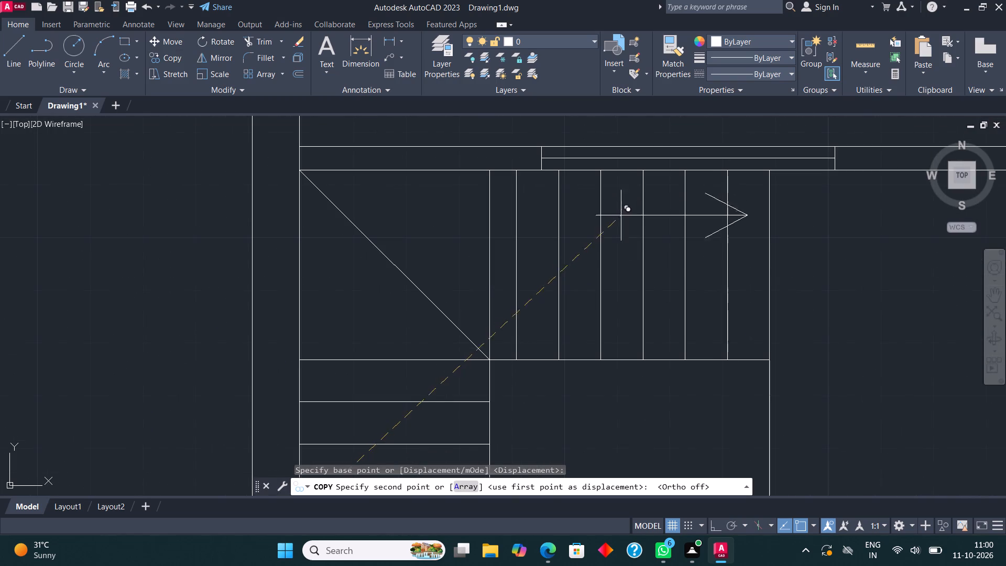
click(564, 253)
scroll(839, 191, down, 2)
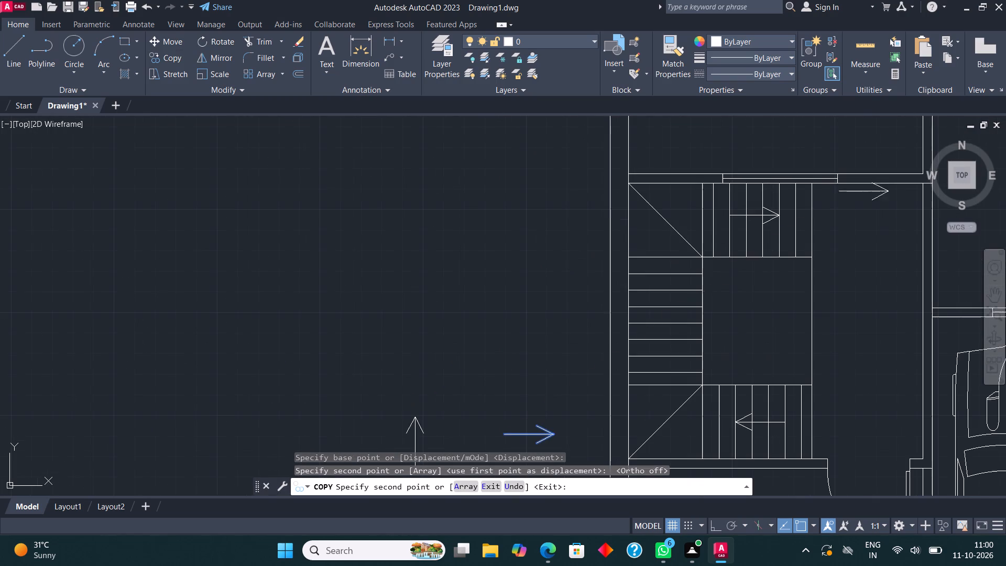
key(Escape)
Copy the upward arrow by its tail end into the middle flight, centred on the third tread line above the lower landing.
scroll(459, 323, down, 1)
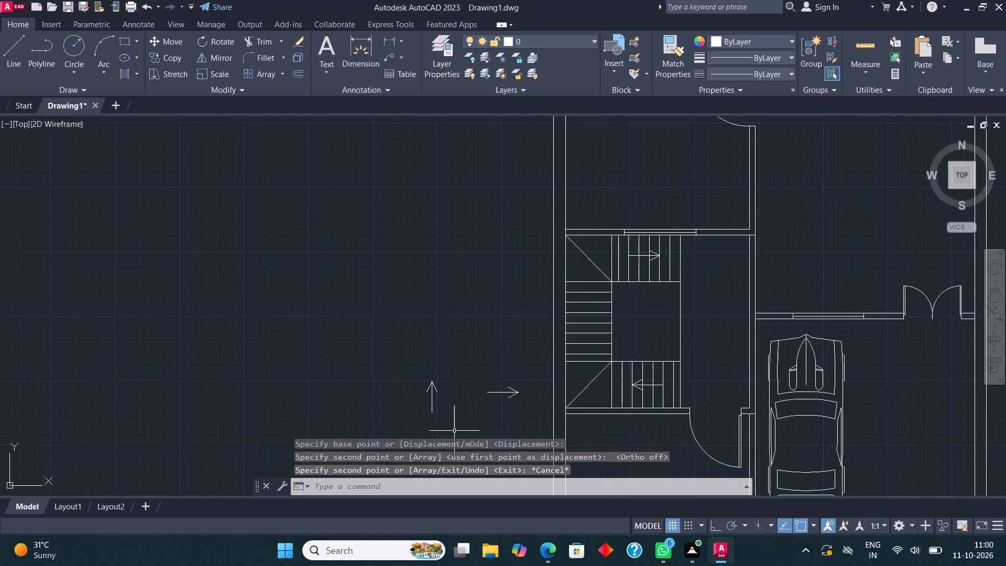
scroll(454, 431, up, 1)
click(436, 390)
click(382, 307)
click(160, 53)
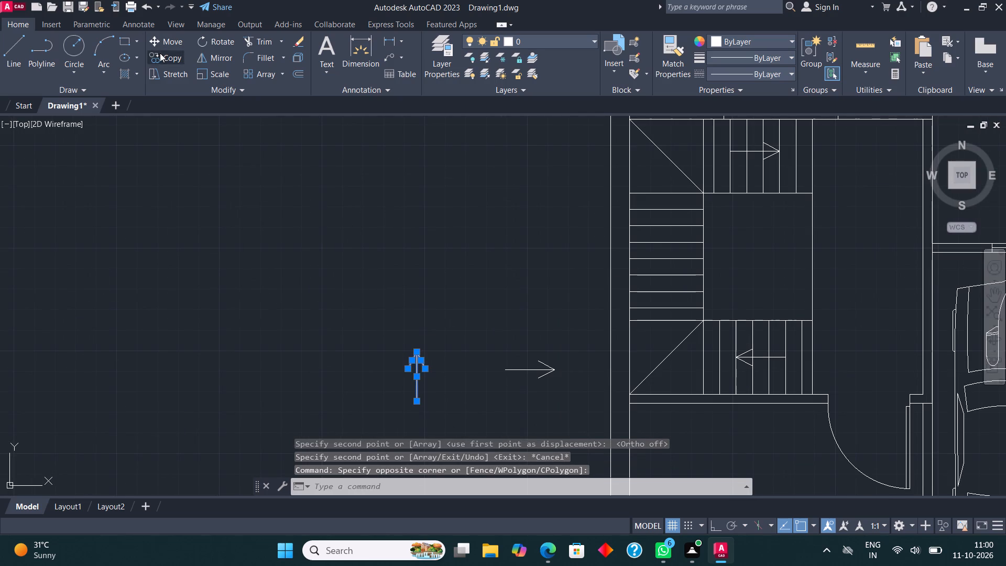
click(414, 401)
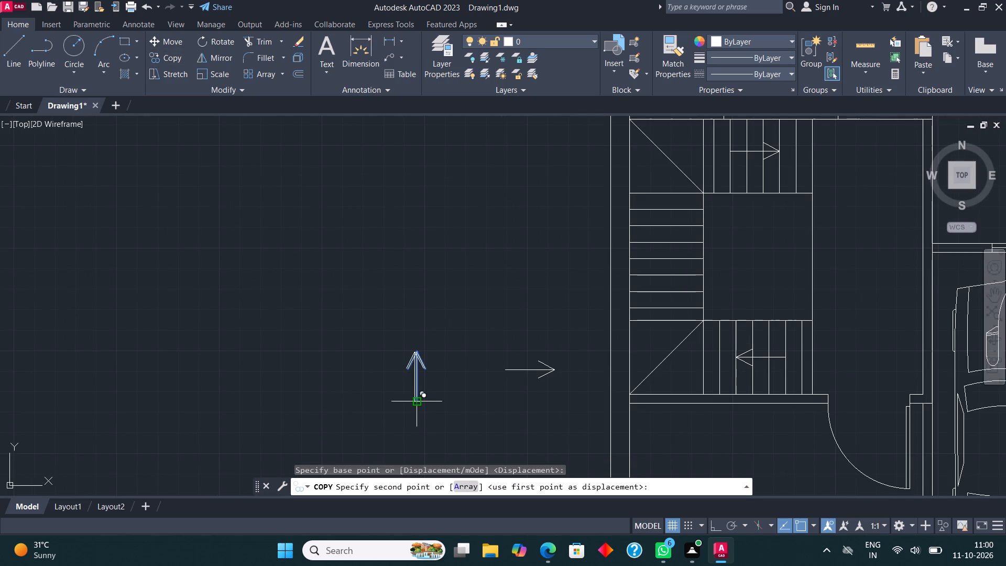
scroll(679, 281, up, 1)
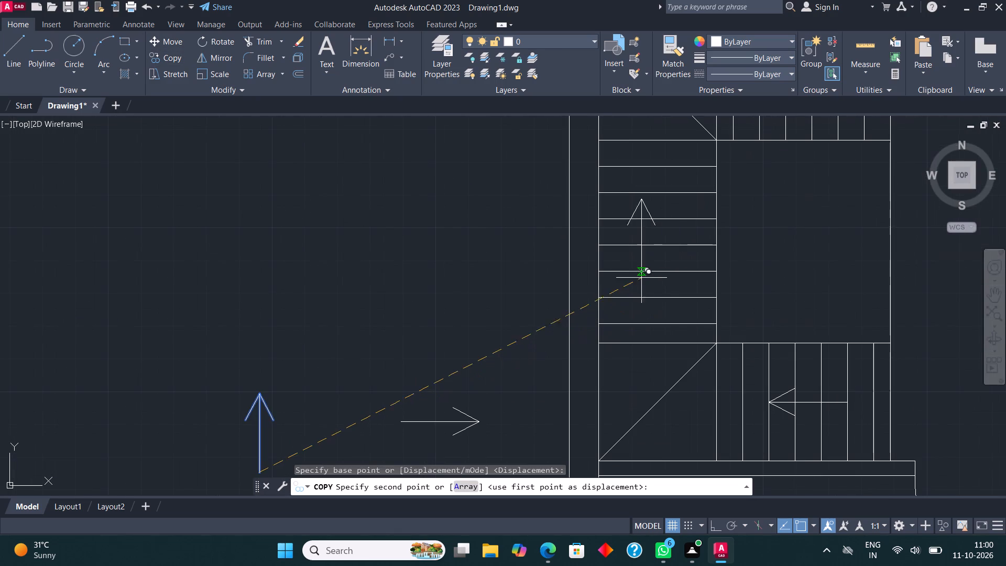
click(658, 270)
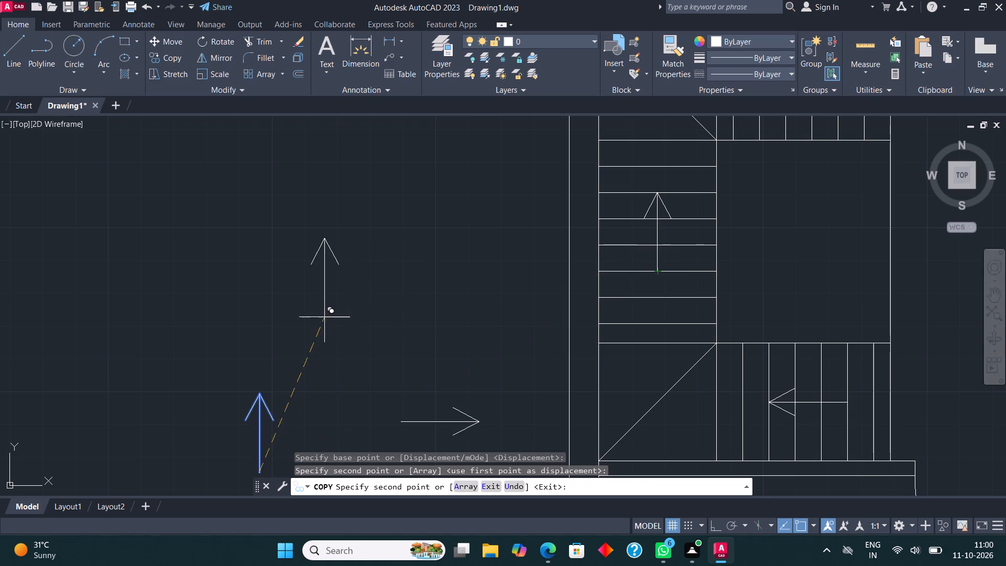
key(Escape)
Delete the two leftover arrows outside the building's left wall.
scroll(176, 247, down, 1)
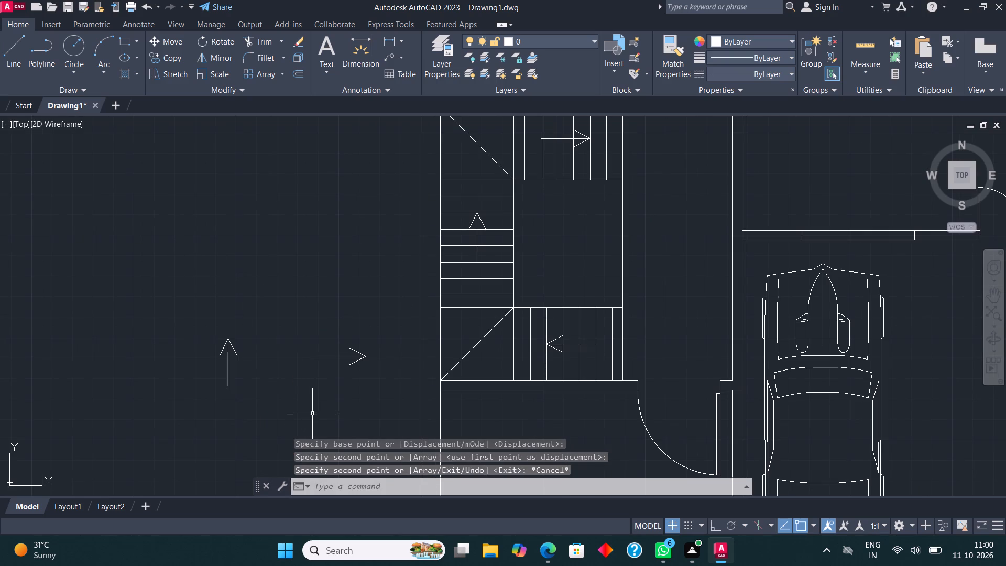
drag(379, 372, 370, 360)
click(151, 321)
key(Delete)
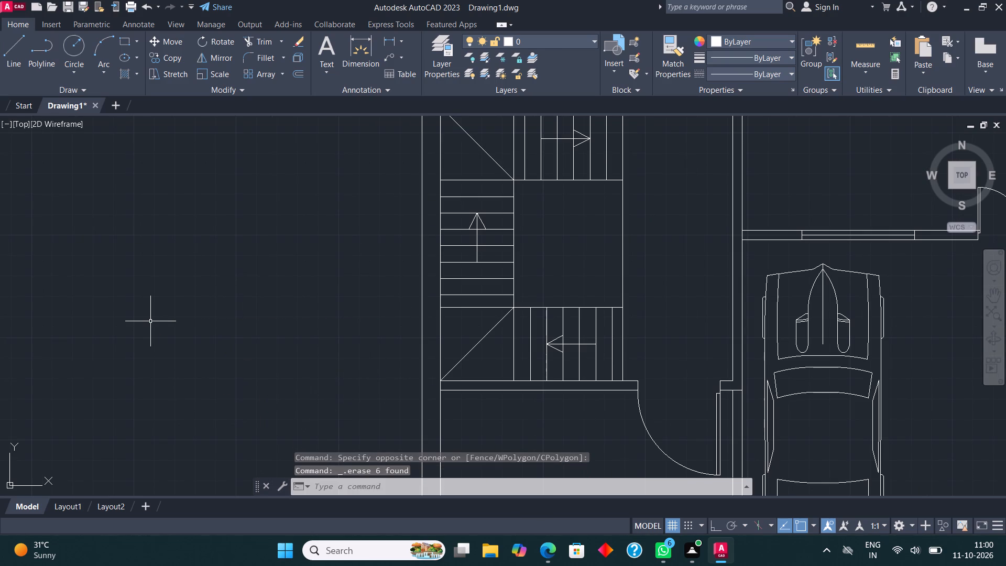
Draw a rectangle around the open stairwell between the three flights, from its lower-left to its upper-right corner.
scroll(362, 300, down, 1)
middle_drag(415, 280, 269, 307)
scroll(343, 263, up, 2)
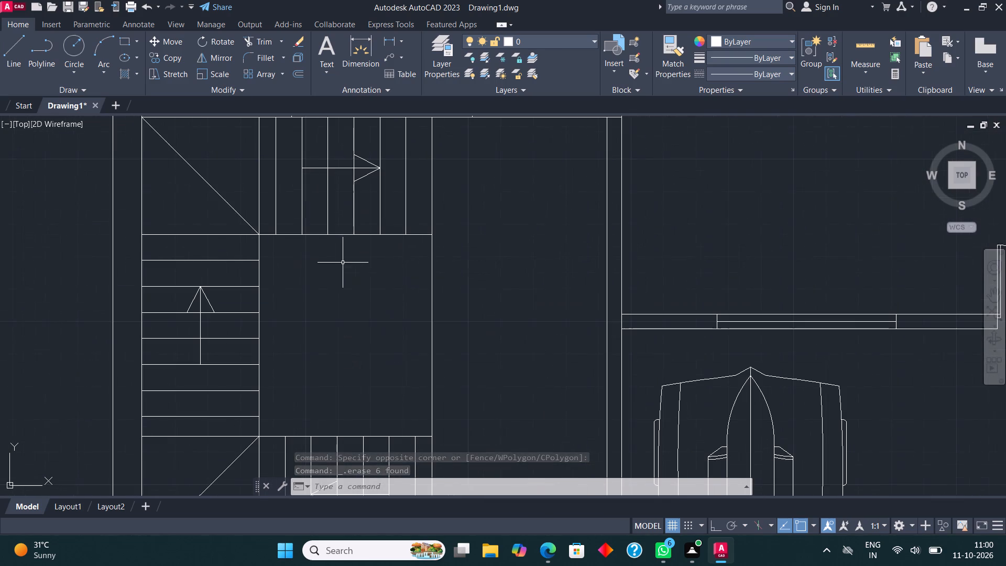
click(123, 39)
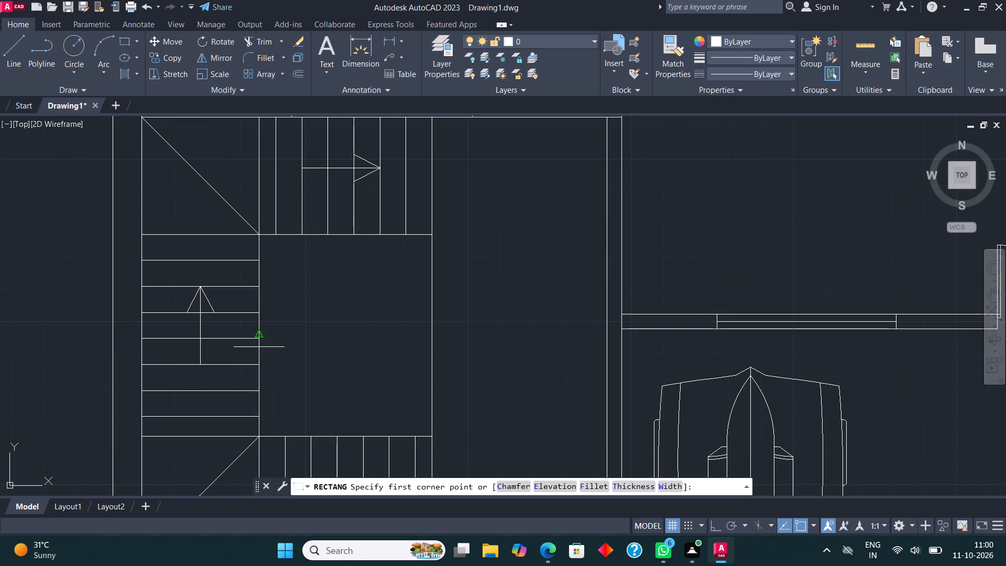
click(261, 433)
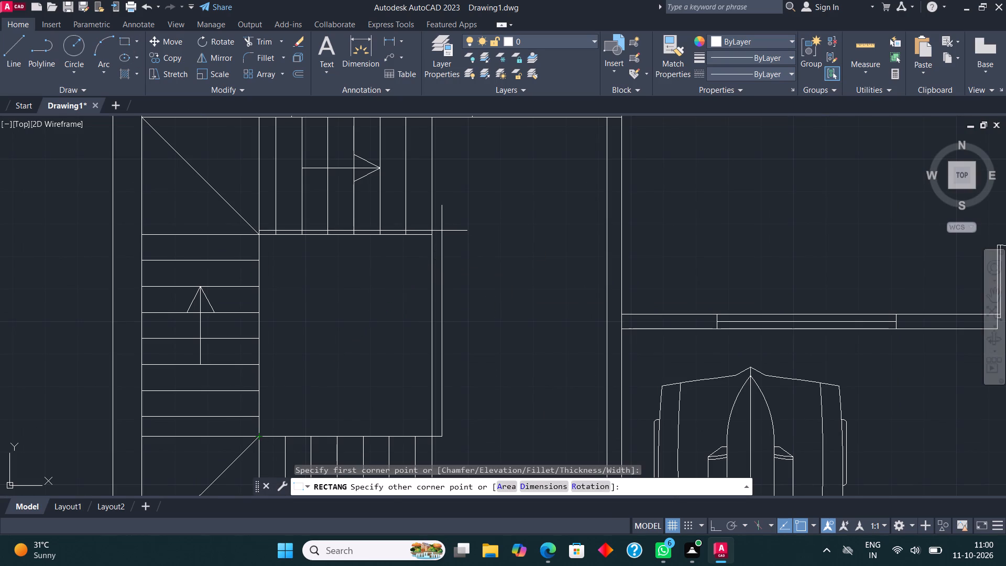
click(432, 236)
Offset the stairwell rectangle 4.5" inward.
click(419, 235)
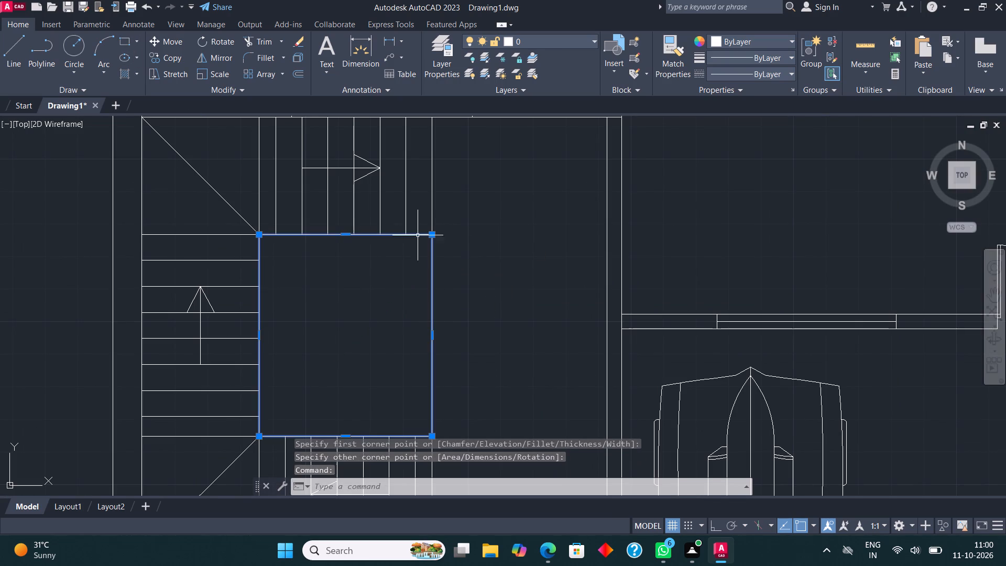
click(298, 74)
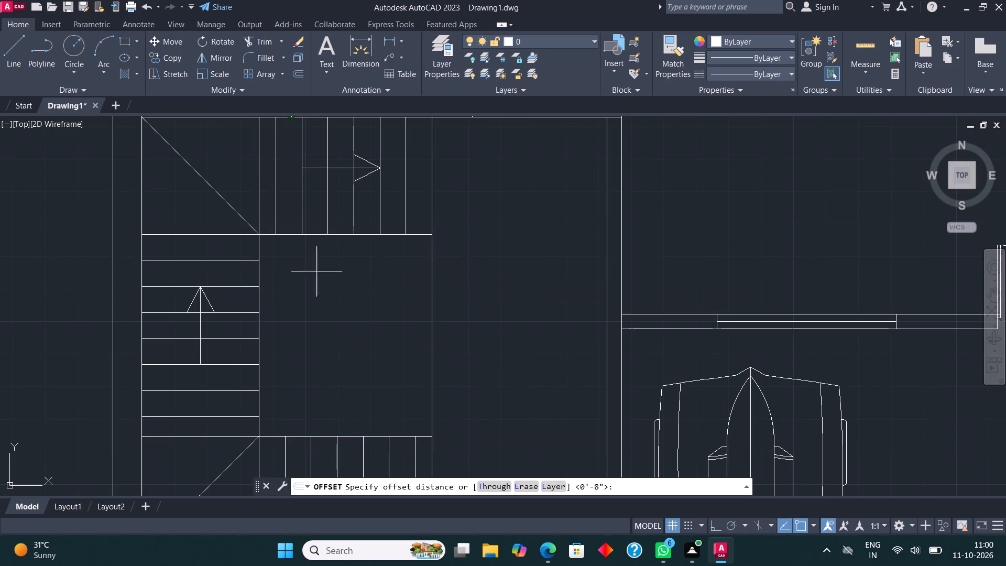
click(314, 230)
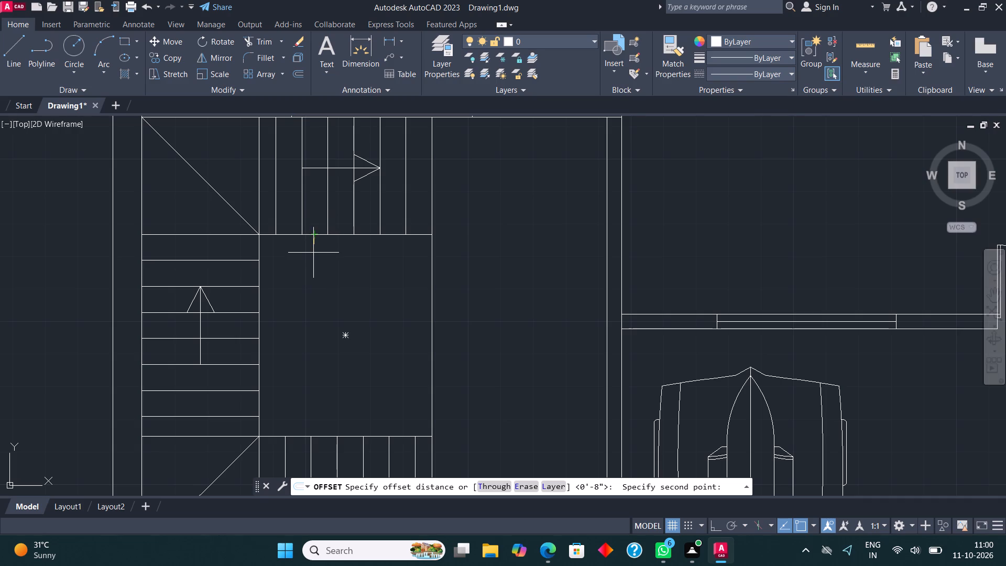
text(4.5")
key(Return)
click(319, 281)
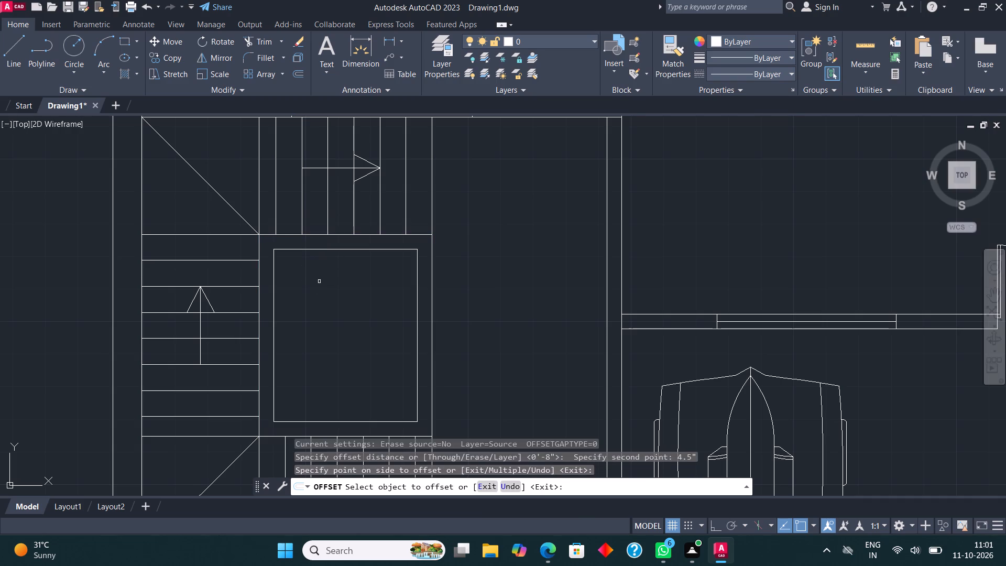
key(Escape)
Draw a shallow rectangle in the upper-left room, along its bottom wall from the left wall corner to just short of the door.
middle_drag(302, 247, 305, 193)
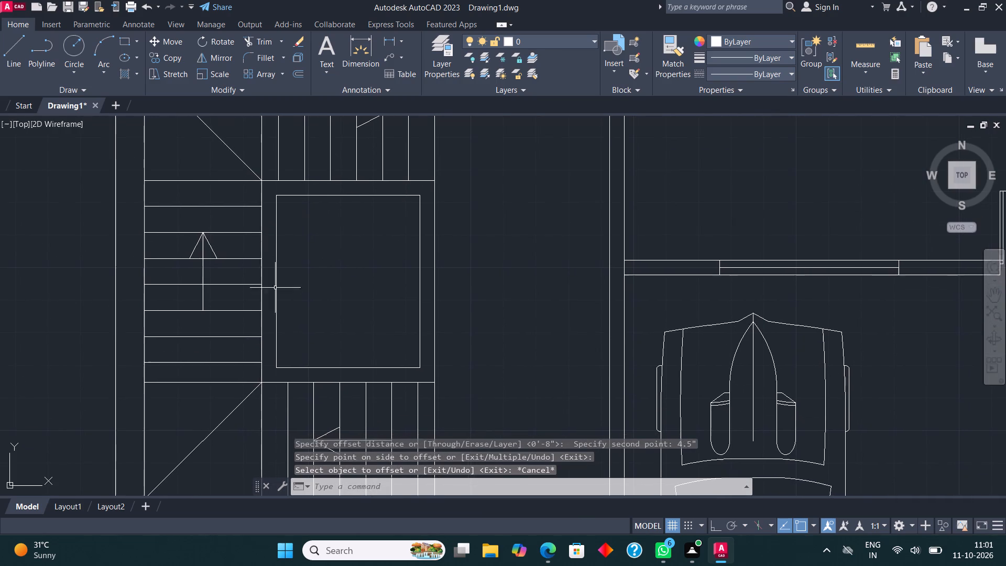
scroll(311, 267, down, 3)
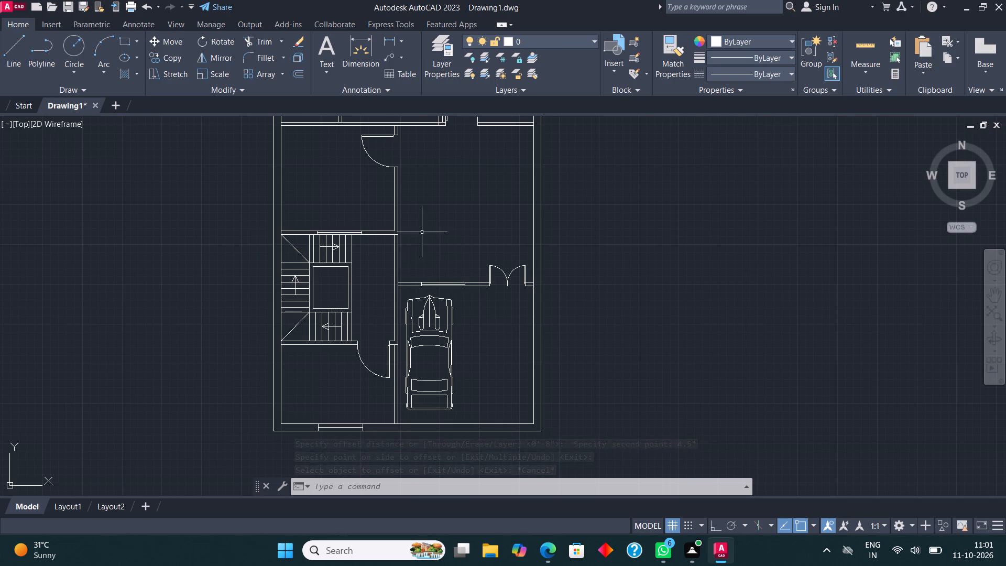
middle_drag(425, 243, 442, 367)
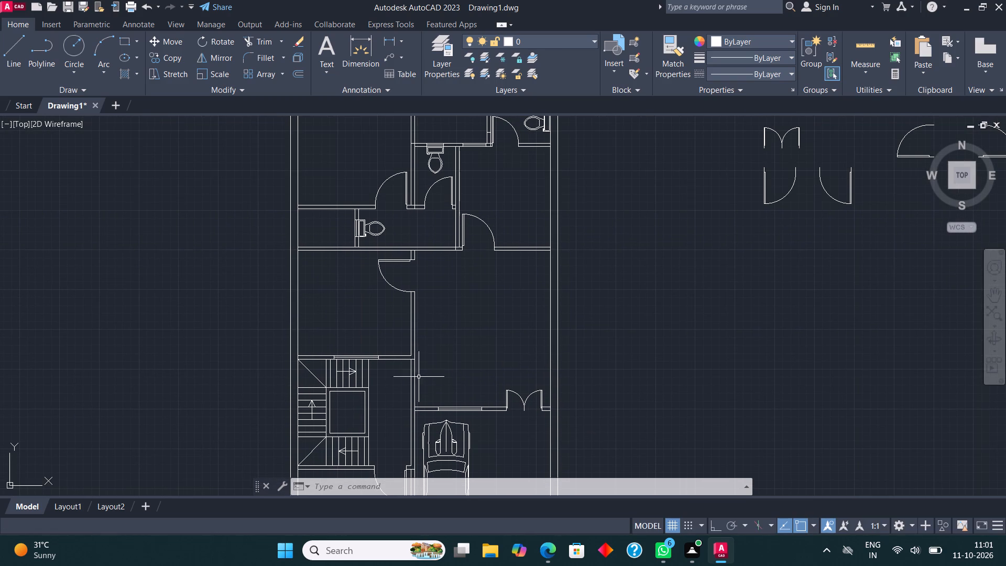
middle_drag(426, 266, 378, 350)
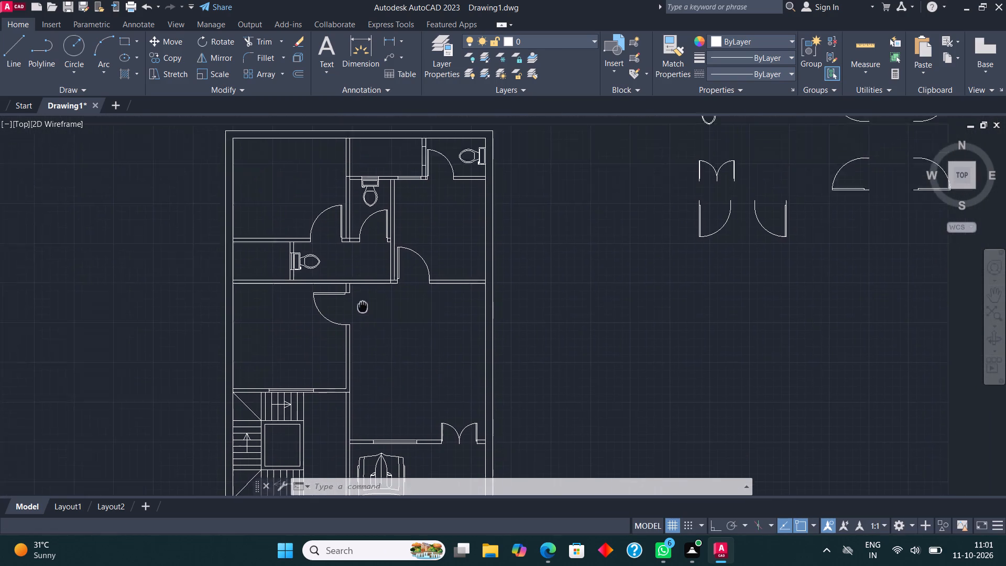
middle_drag(378, 350, 380, 401)
middle_drag(318, 219, 322, 225)
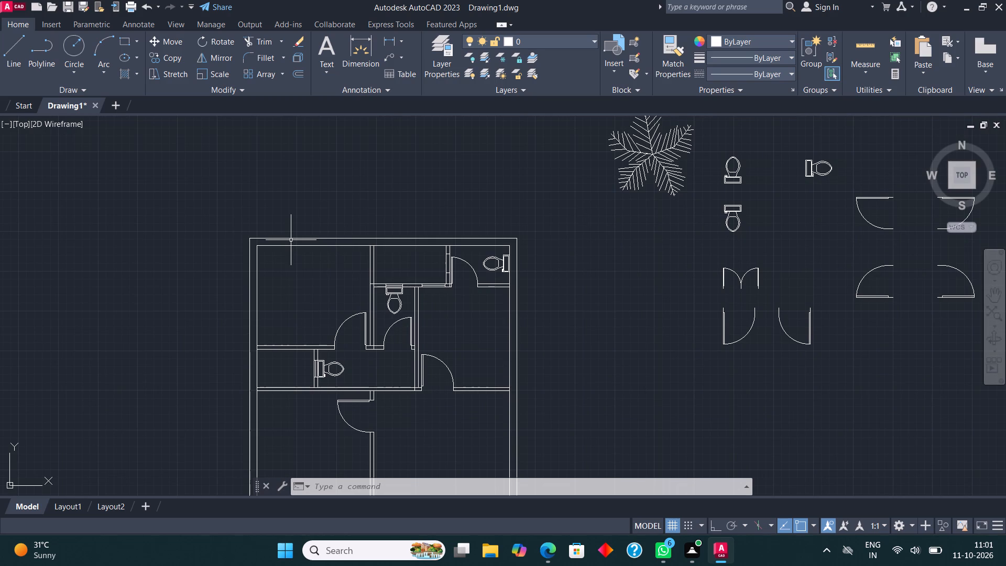
scroll(329, 320, up, 3)
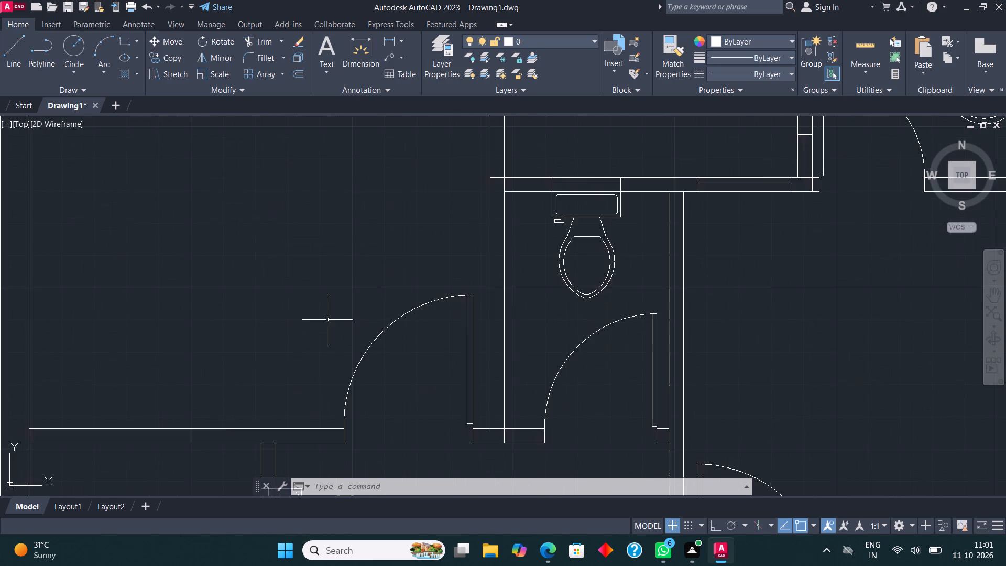
scroll(288, 328, down, 1)
middle_drag(291, 328, 345, 270)
click(123, 36)
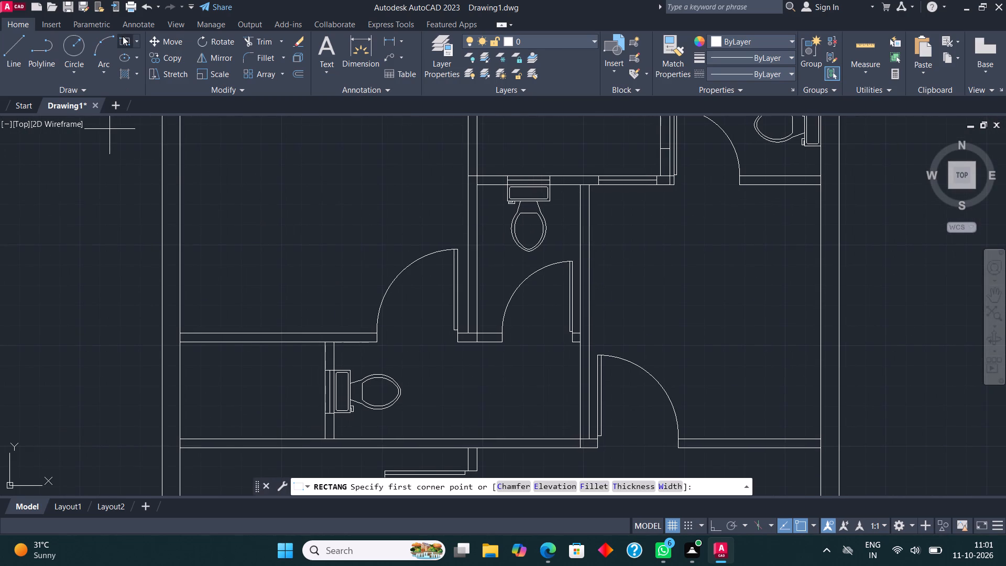
click(185, 333)
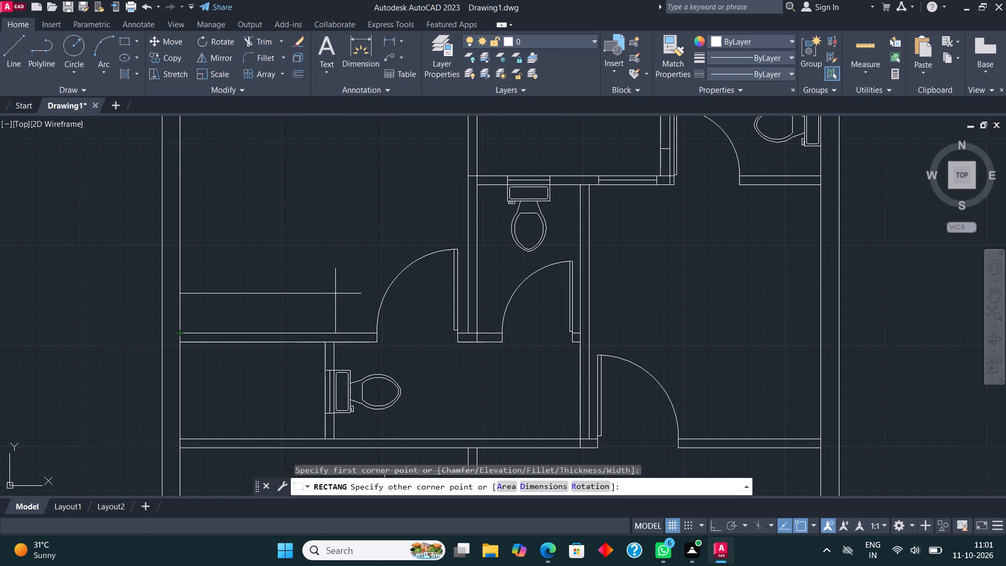
click(335, 292)
Draw a vertical line across the shallow rectangle, from the midpoint of its upper edge to its lower edge.
scroll(293, 296, up, 2)
click(12, 41)
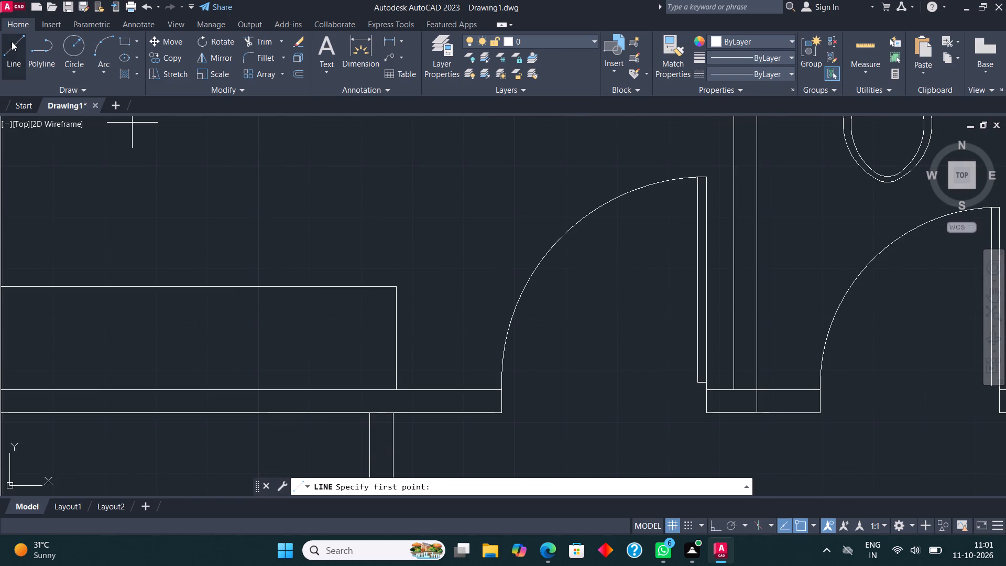
scroll(234, 286, down, 2)
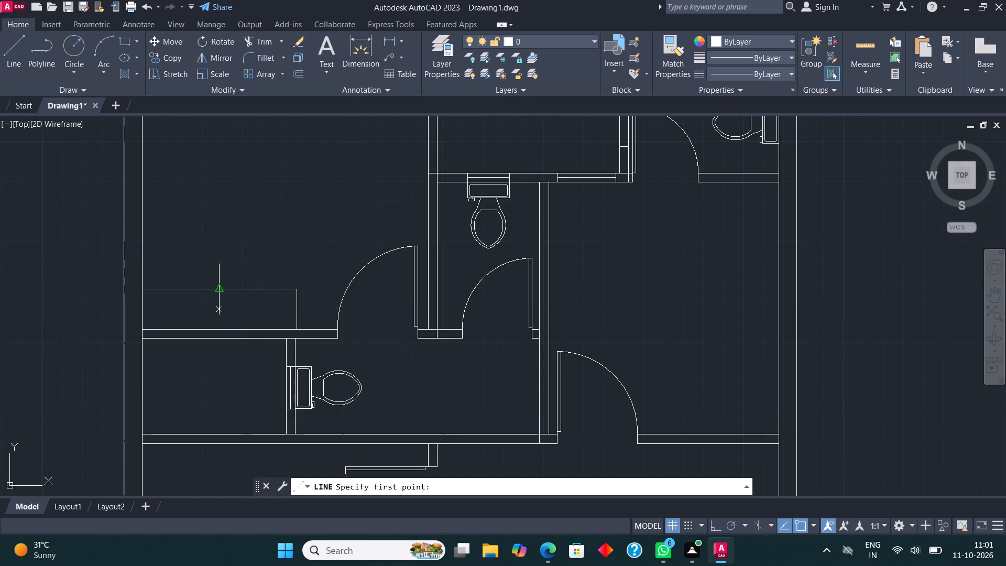
scroll(226, 294, up, 3)
click(189, 271)
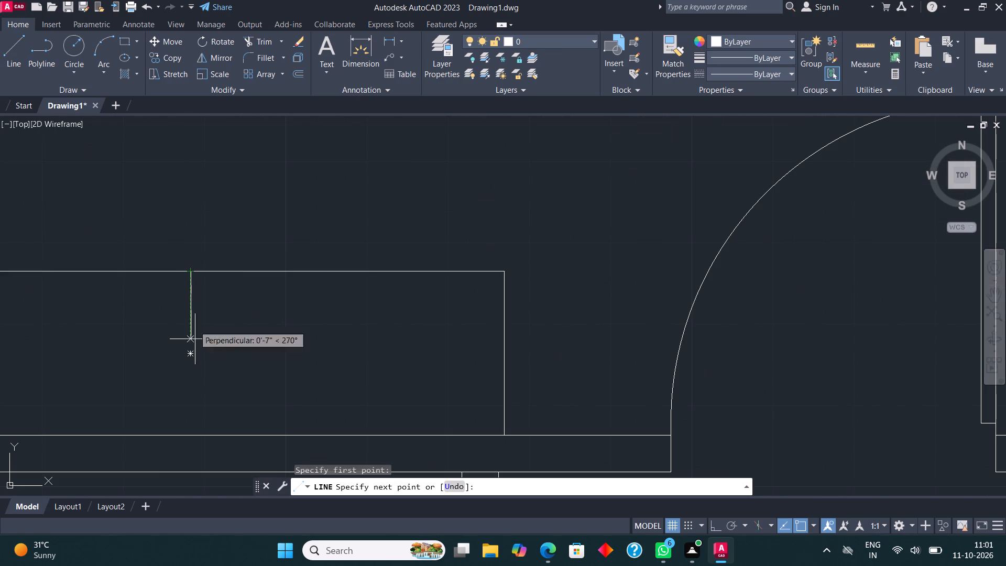
click(190, 429)
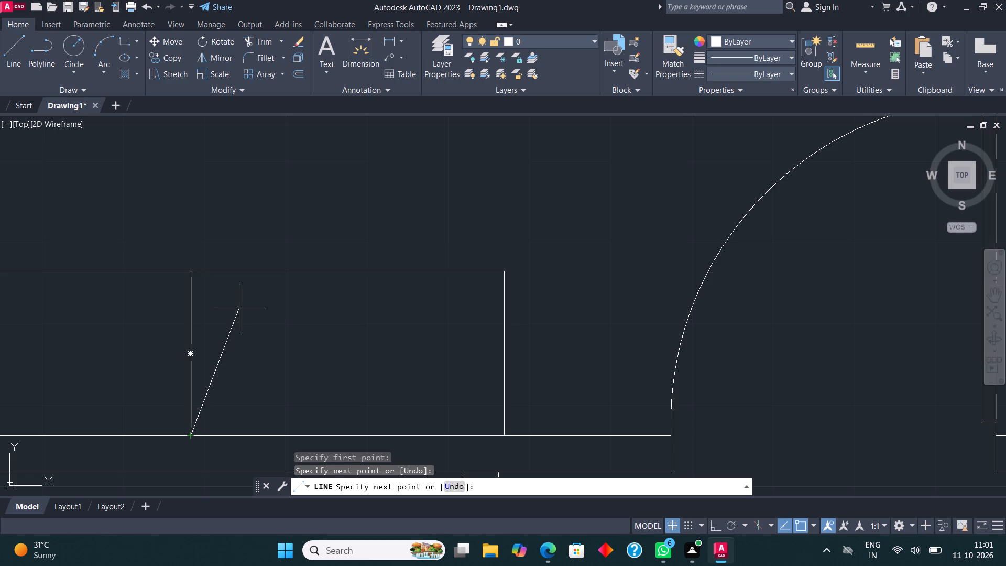
key(Escape)
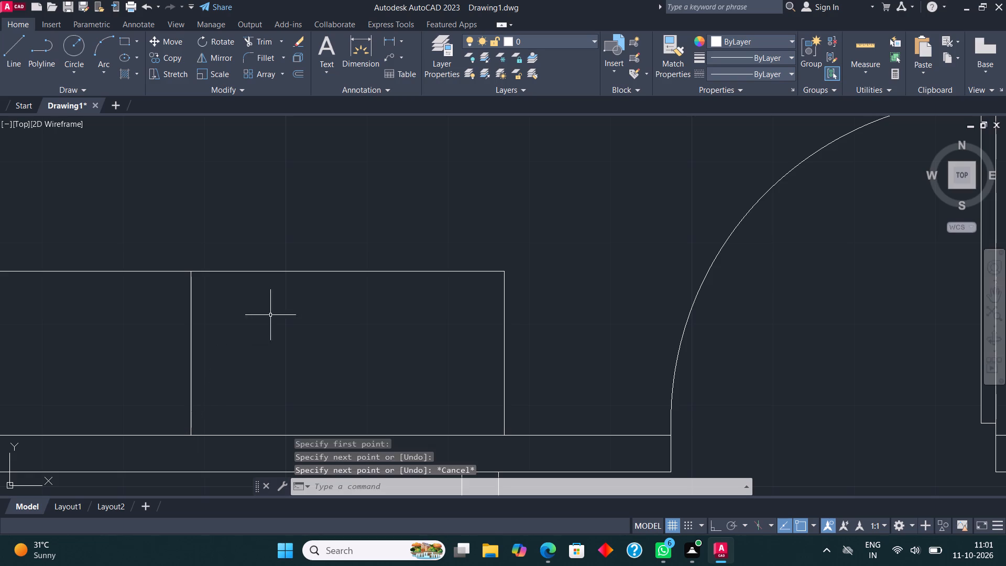
Draw a separate rectangle over each half of the divided rectangle, using the corners and the dividing line's lower end.
scroll(288, 330, down, 3)
scroll(263, 341, up, 1)
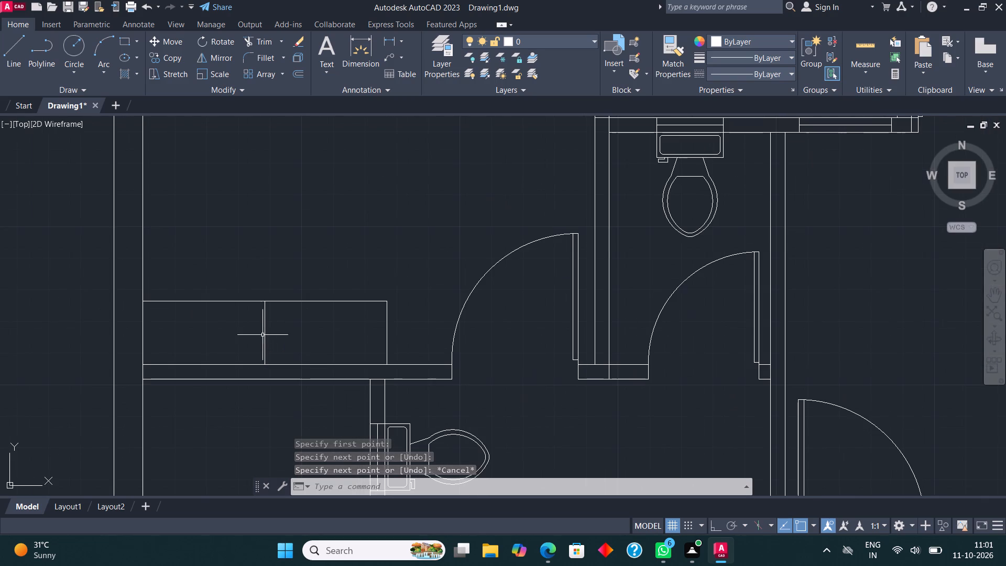
scroll(235, 318, up, 1)
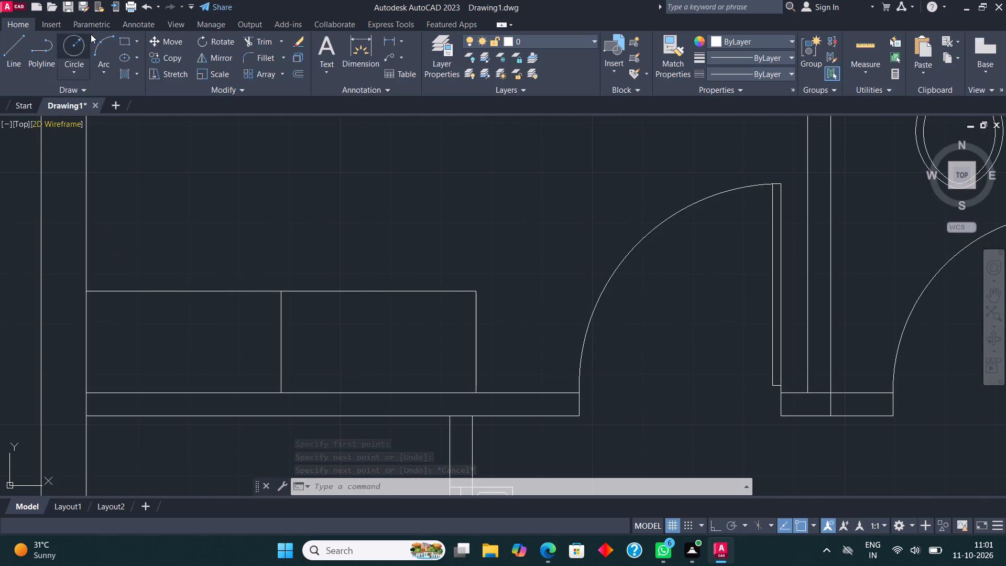
click(123, 37)
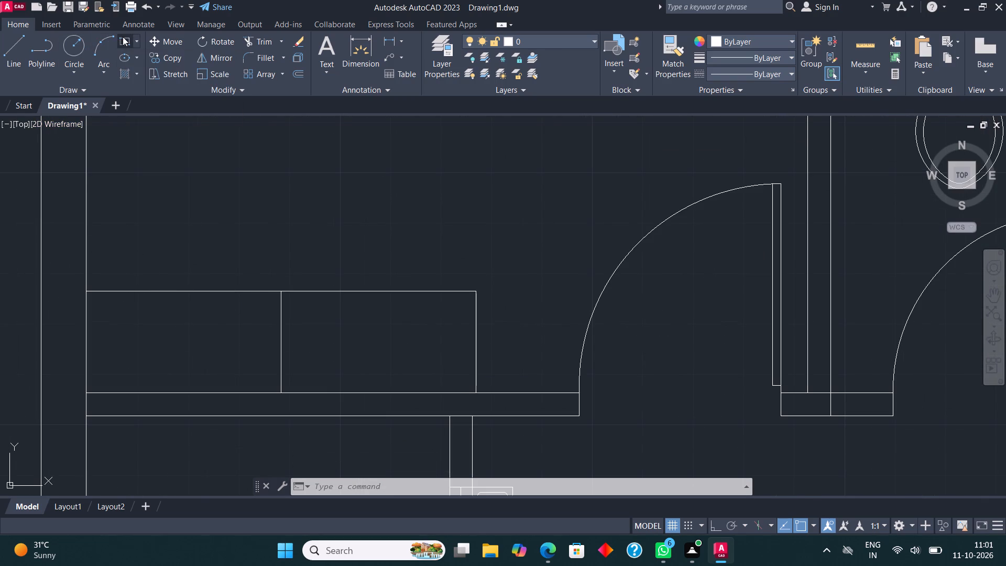
click(85, 292)
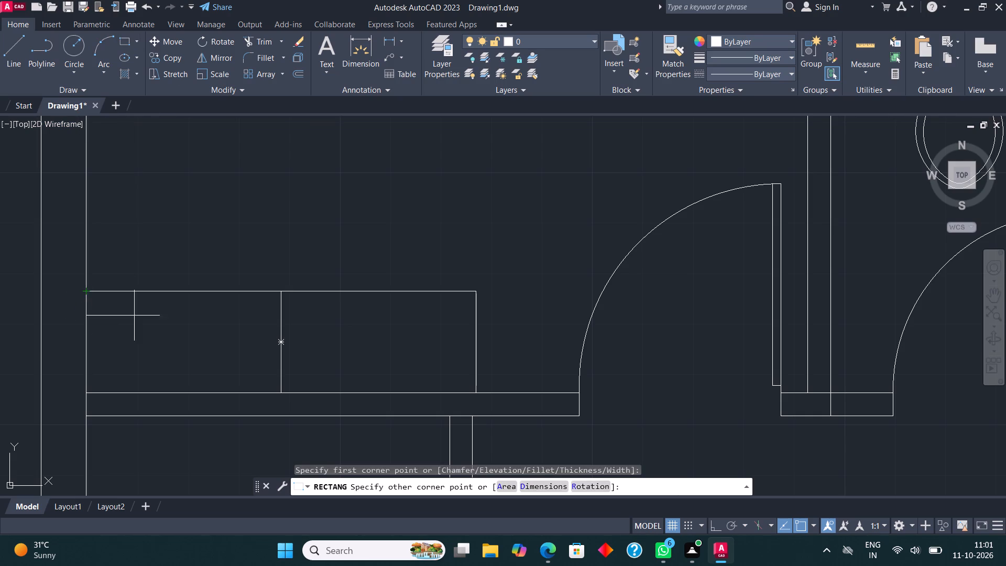
click(282, 394)
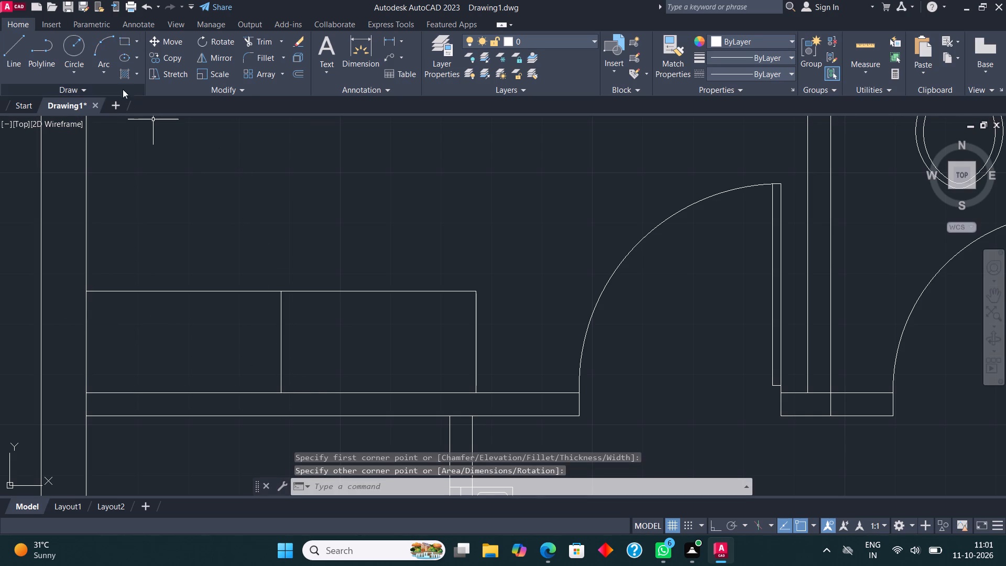
click(126, 42)
click(479, 288)
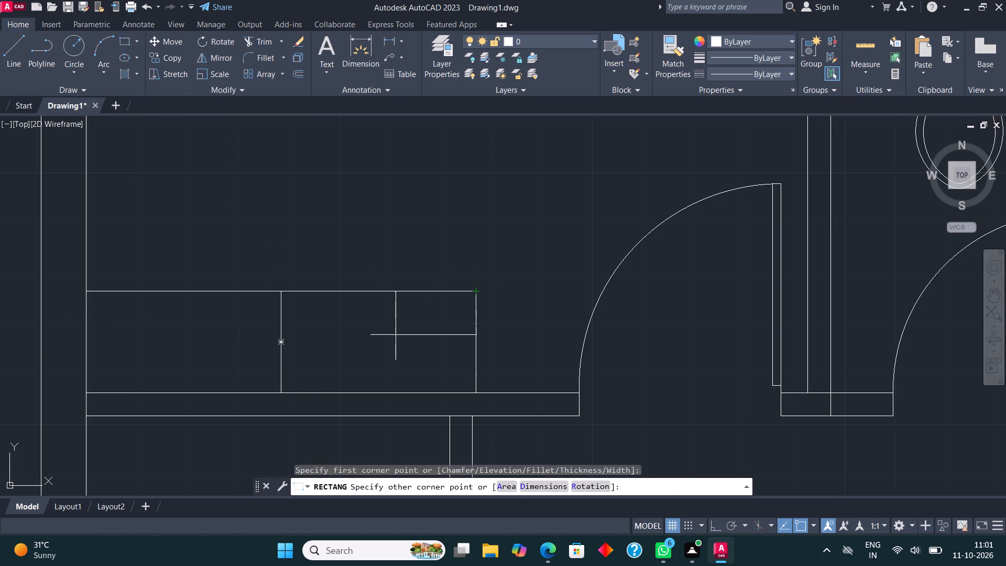
click(285, 390)
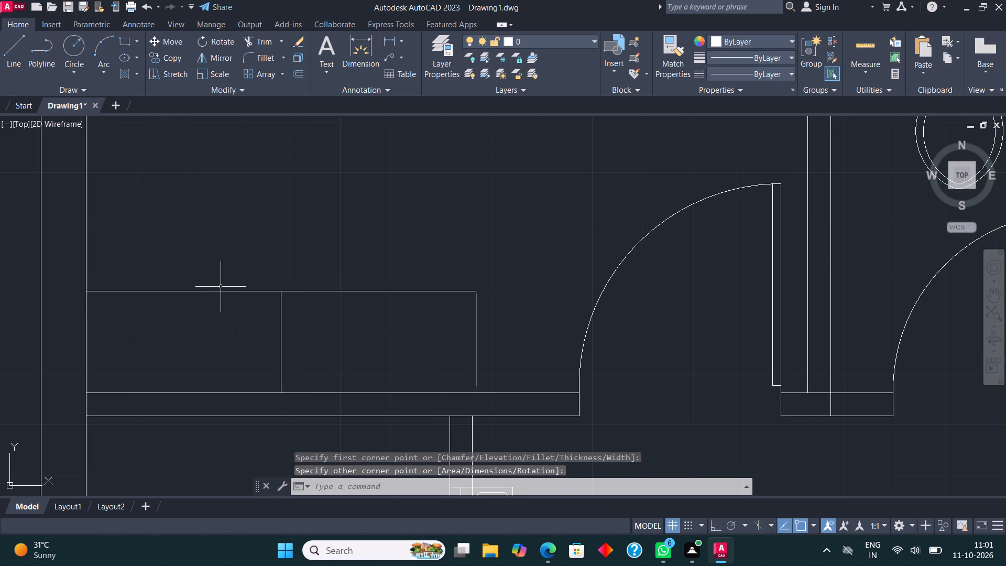
Offset both half rectangles 1" inward.
click(223, 290)
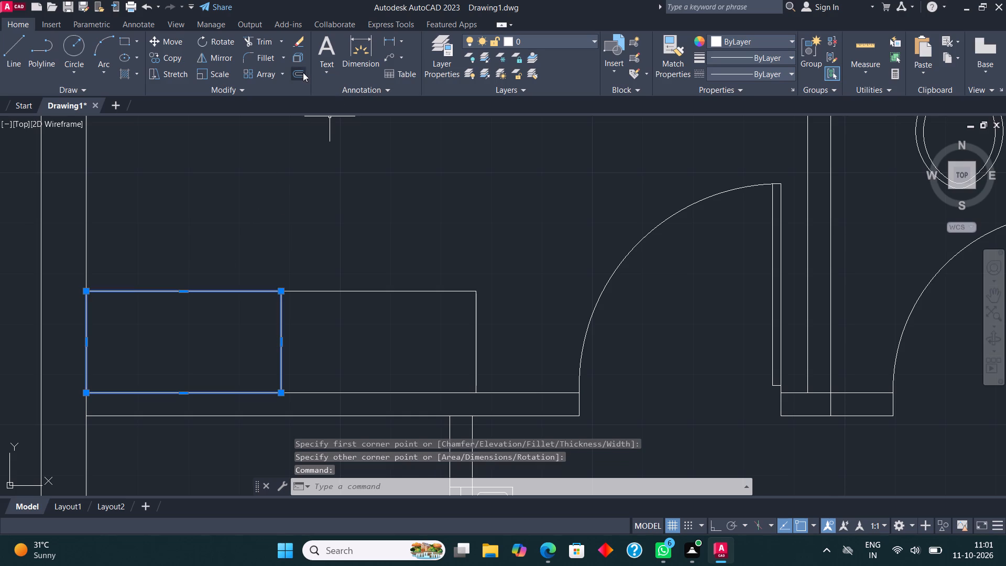
click(301, 73)
click(151, 292)
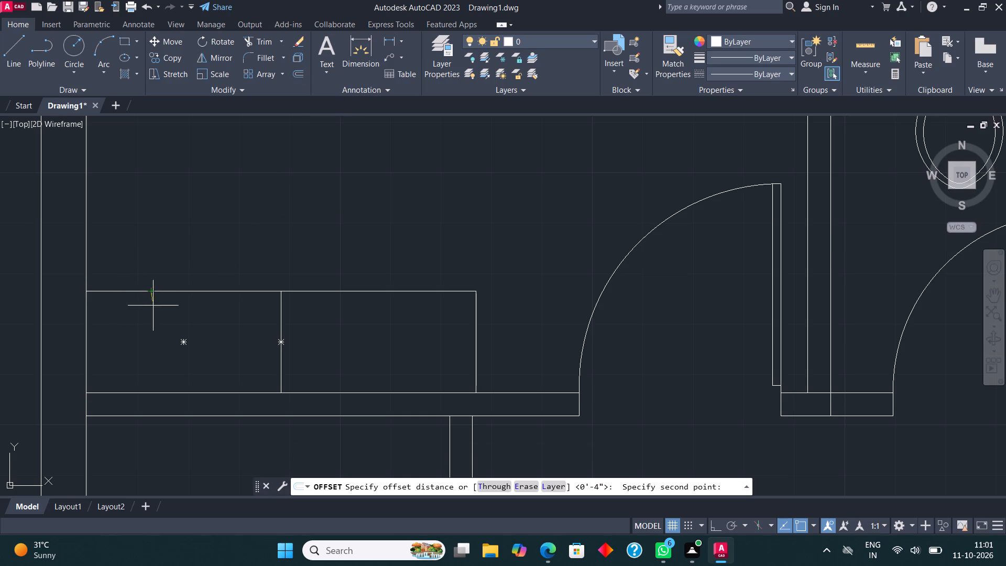
text(1")
key(Return)
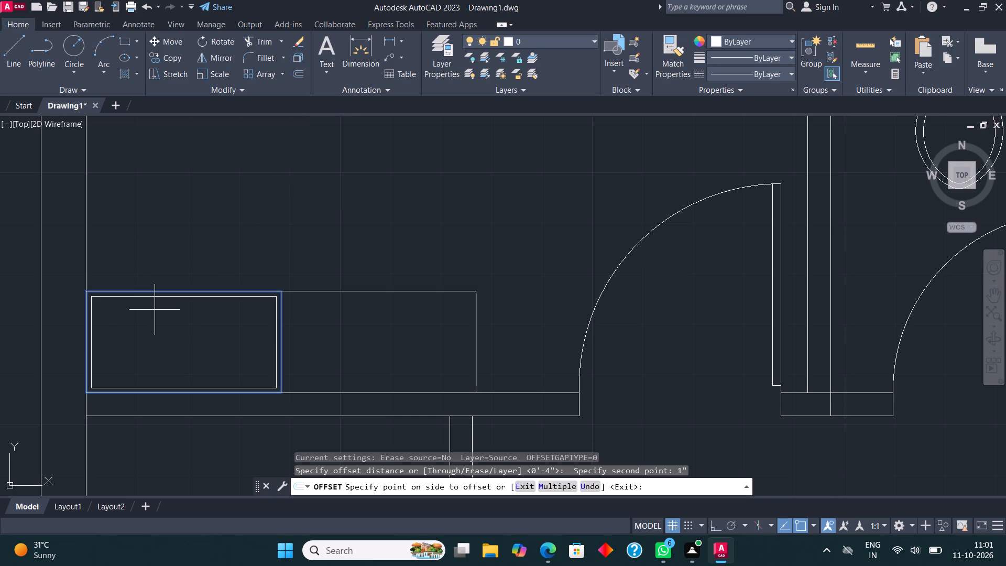
drag(155, 312, 158, 319)
click(302, 291)
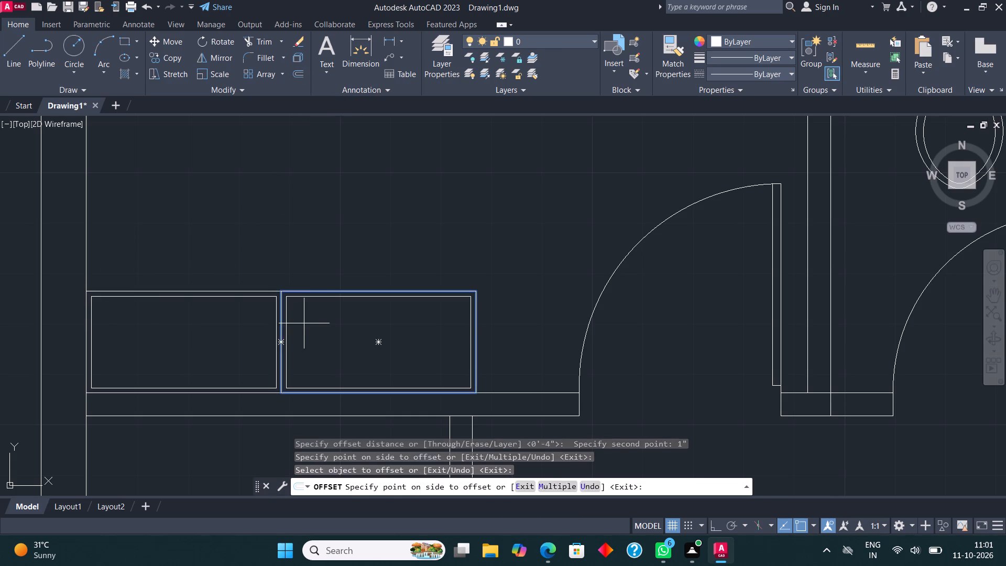
click(304, 324)
key(Escape)
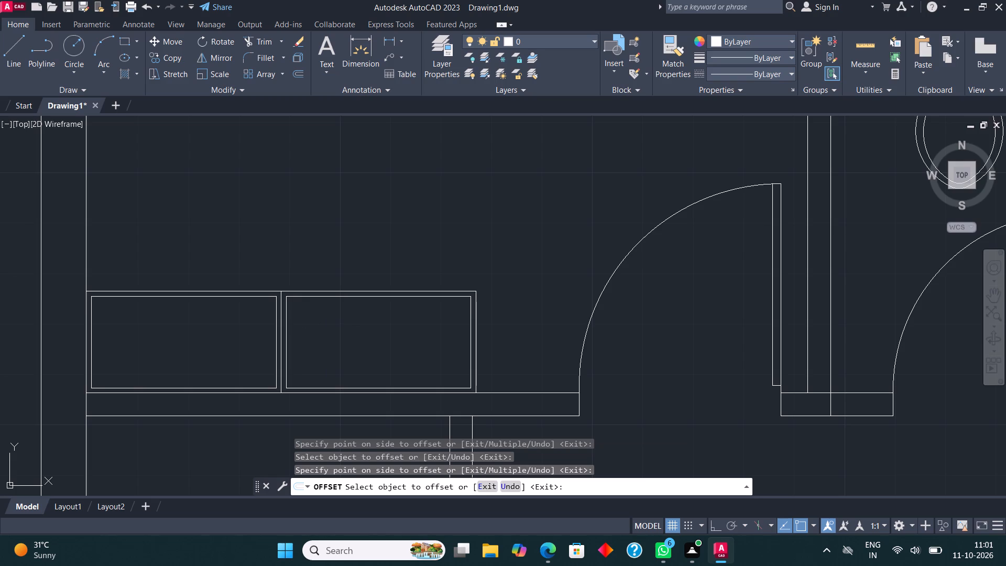
Draw a small, nearly square rectangle against the room's left wall, just above the divided rectangle.
click(124, 40)
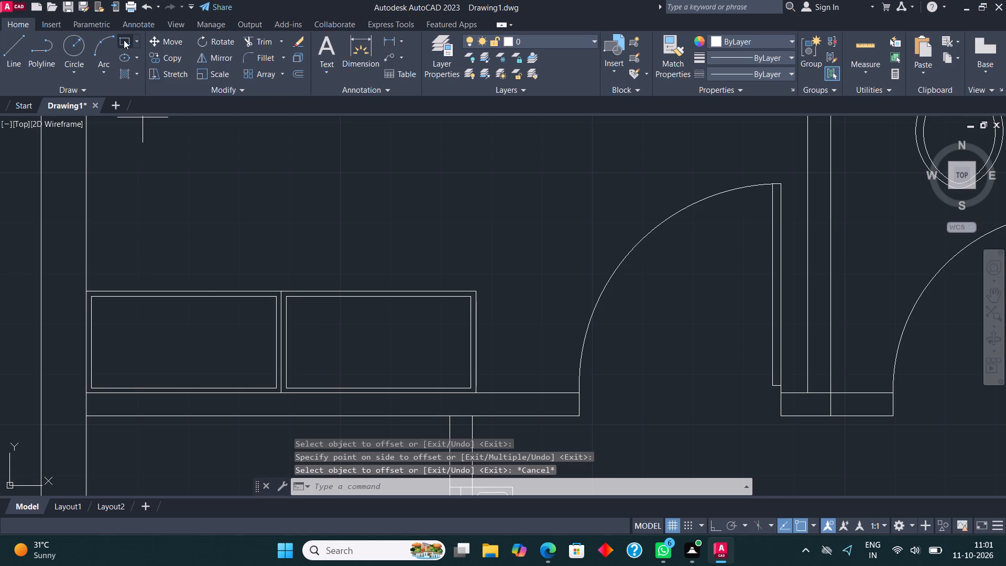
click(86, 280)
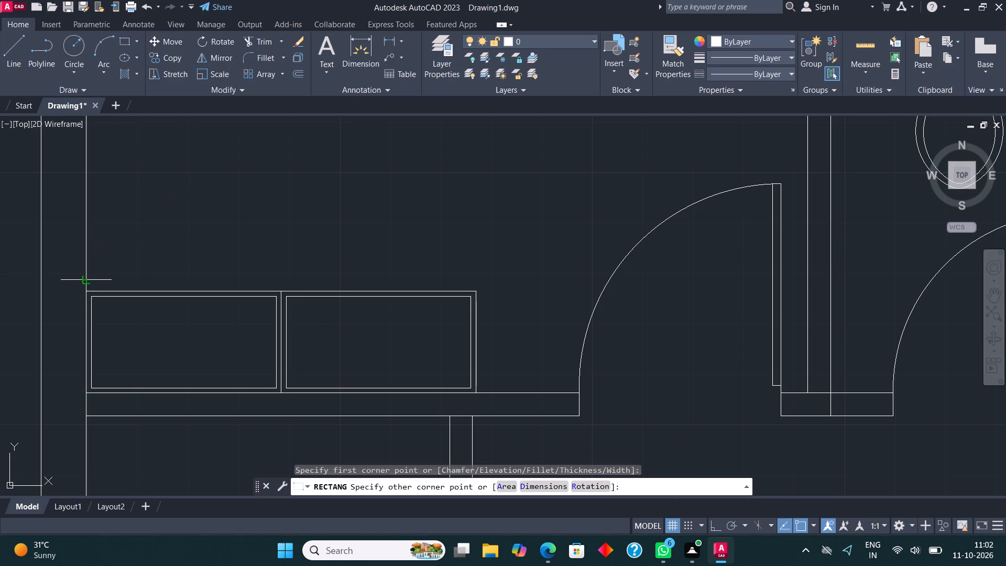
click(174, 192)
Offset the small square against the left wall 1" inward.
middle_drag(187, 203, 244, 247)
scroll(210, 260, up, 1)
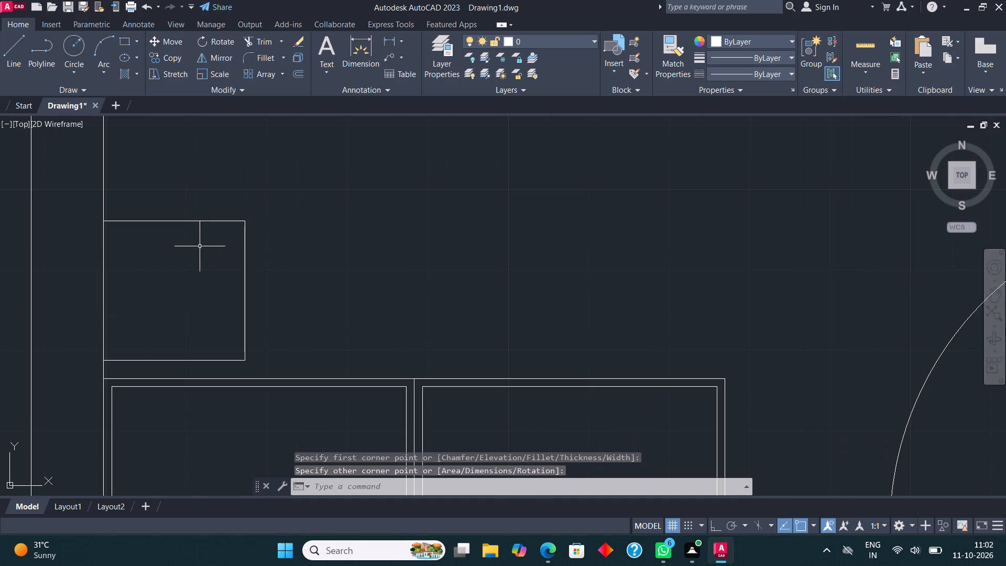
click(196, 223)
click(169, 196)
click(303, 71)
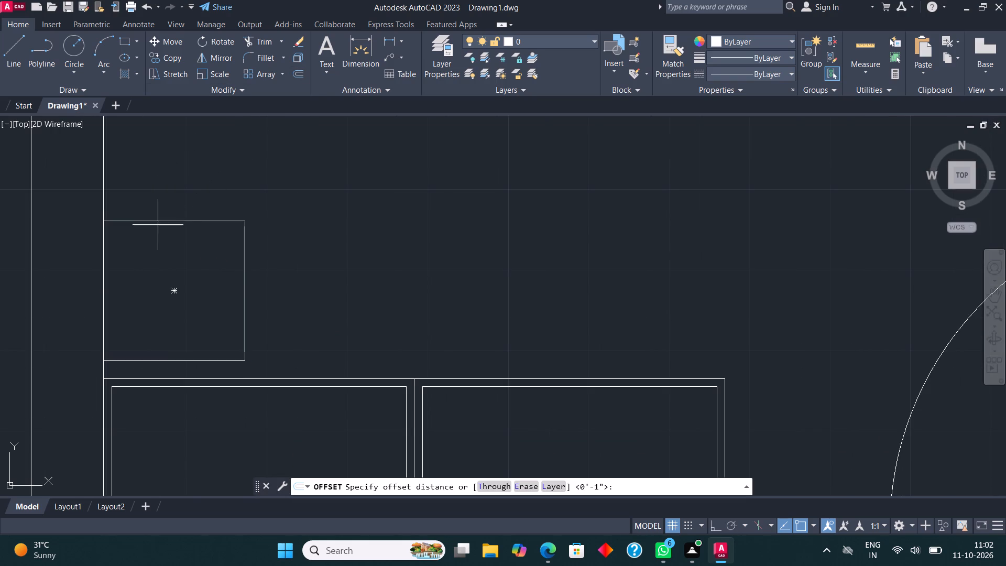
click(171, 217)
text(1")
key(Return)
click(189, 301)
key(Escape)
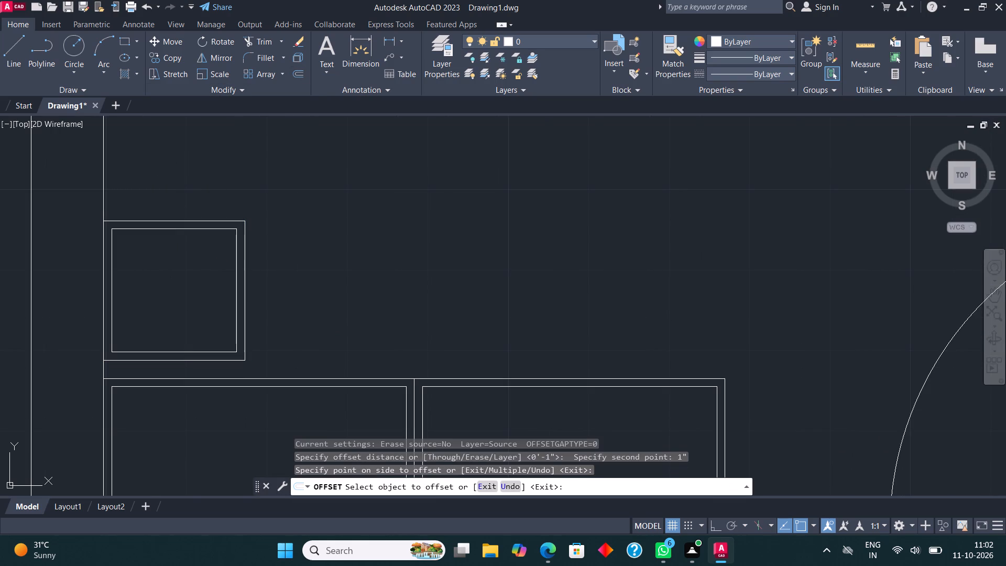
Draw two concentric circles near the centre of the small square, the outer one about 4" in radius.
scroll(189, 301, up, 1)
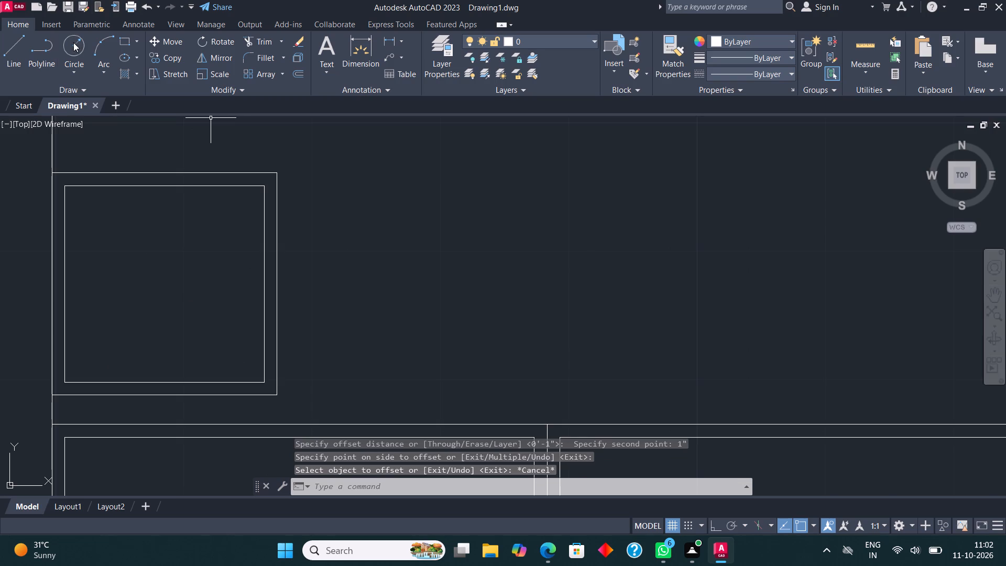
click(73, 42)
click(168, 277)
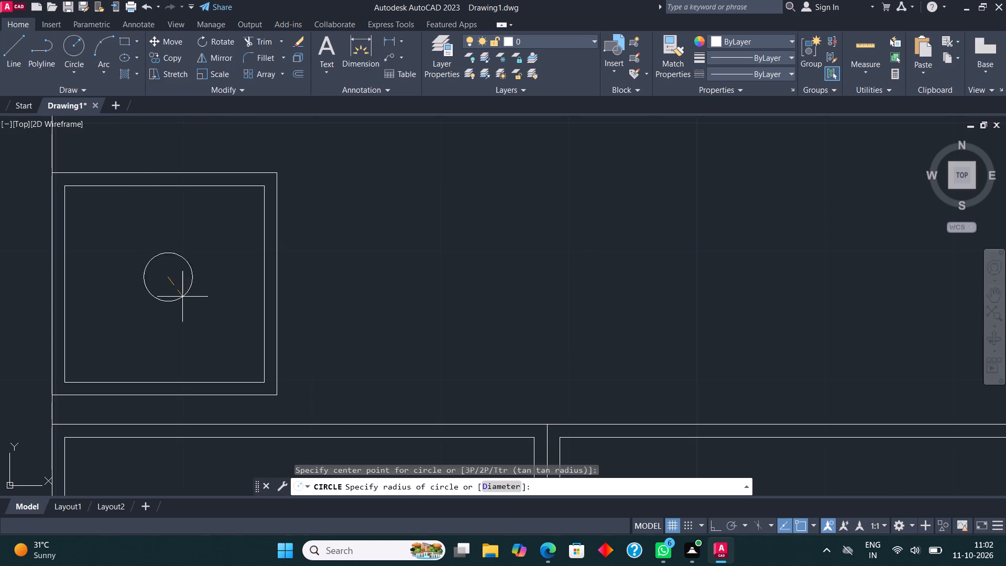
click(202, 317)
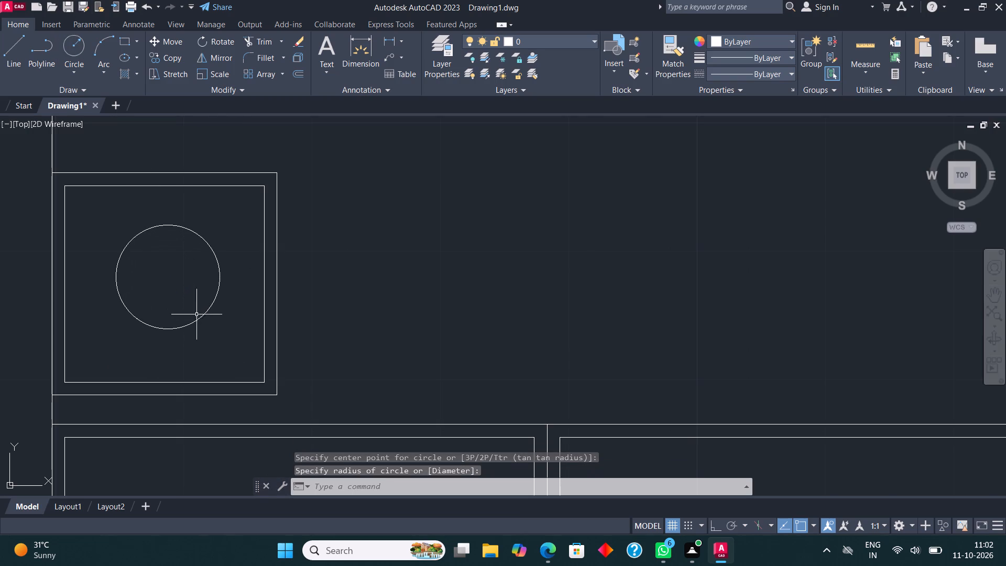
click(71, 35)
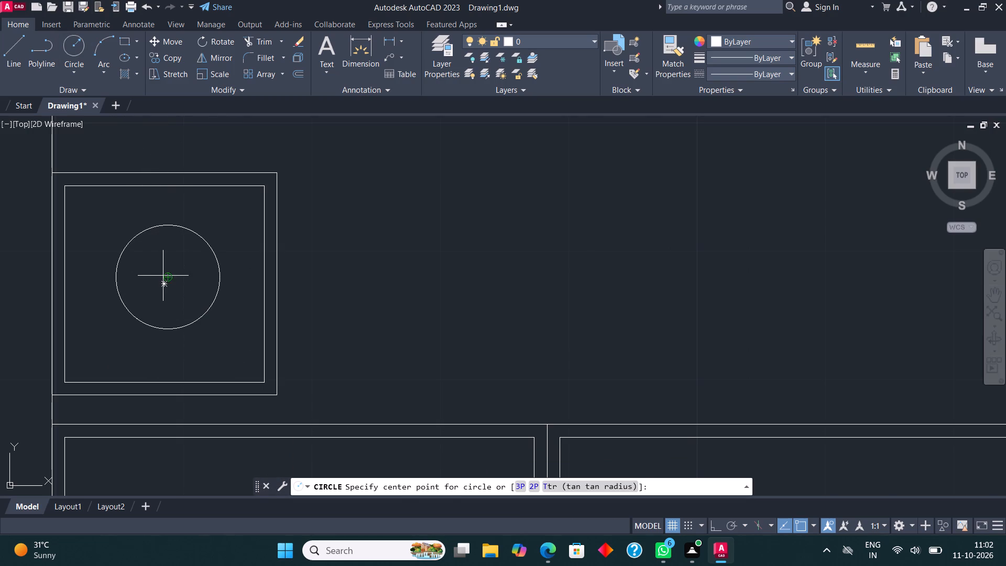
click(165, 278)
click(192, 303)
Draw a vertical and a horizontal line through the inner circle, each joining opposite quadrant points.
scroll(242, 141, down, 1)
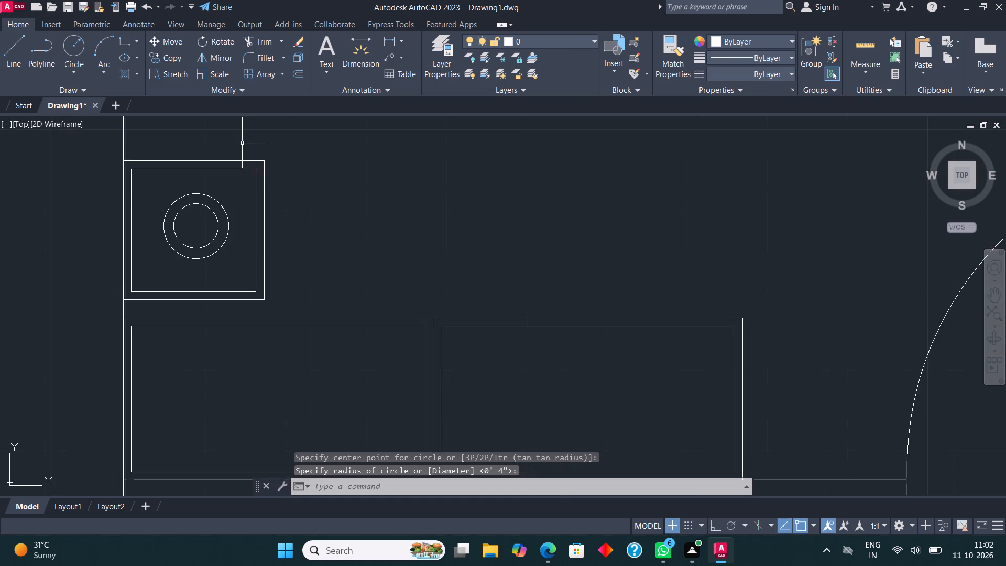
middle_drag(250, 150, 245, 191)
scroll(204, 271, up, 2)
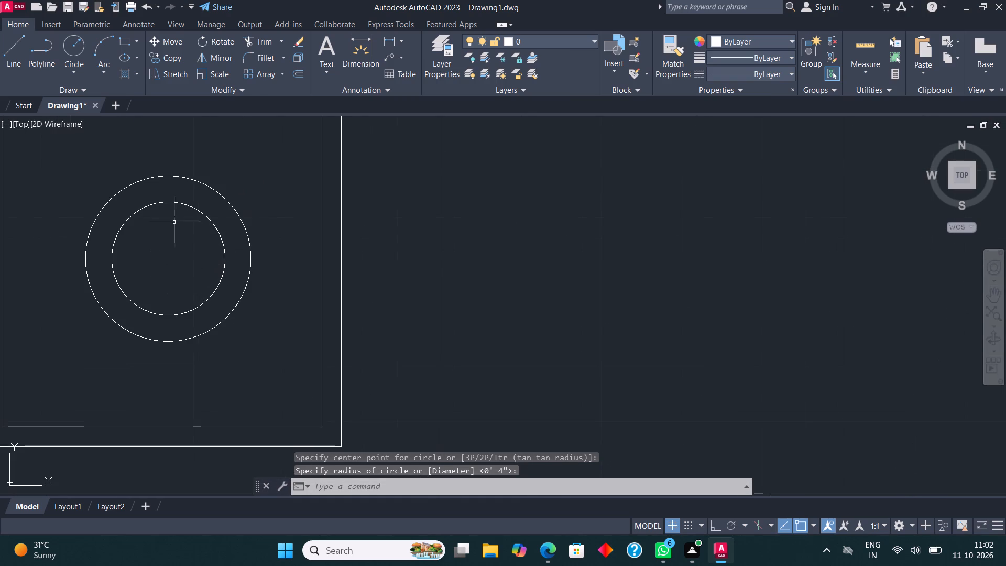
click(18, 48)
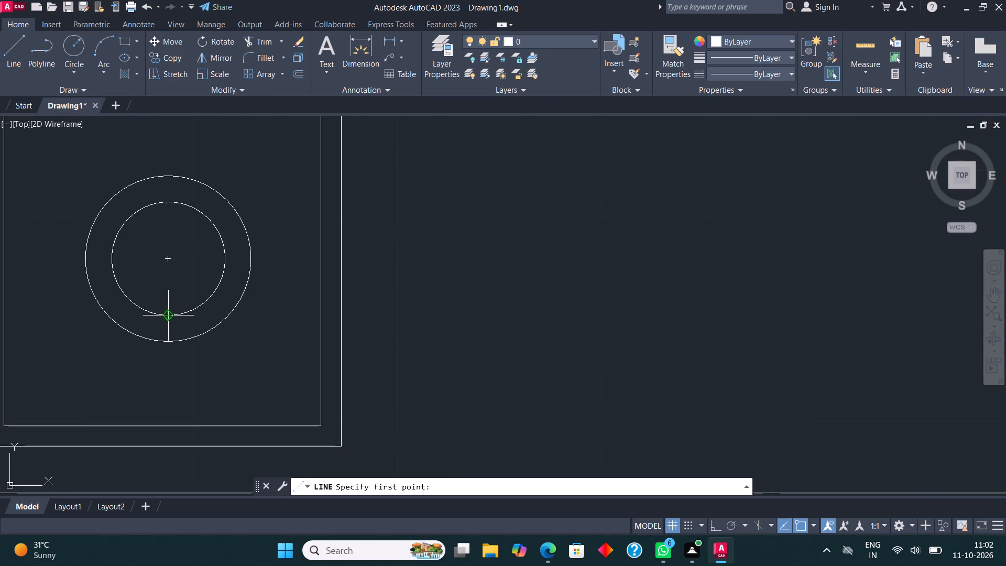
click(170, 315)
click(170, 200)
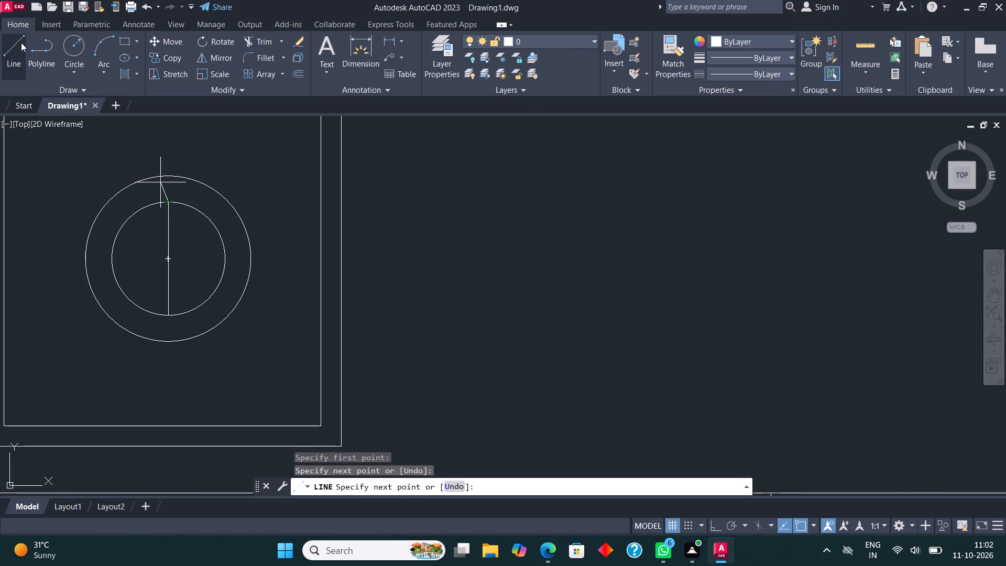
click(16, 43)
click(113, 257)
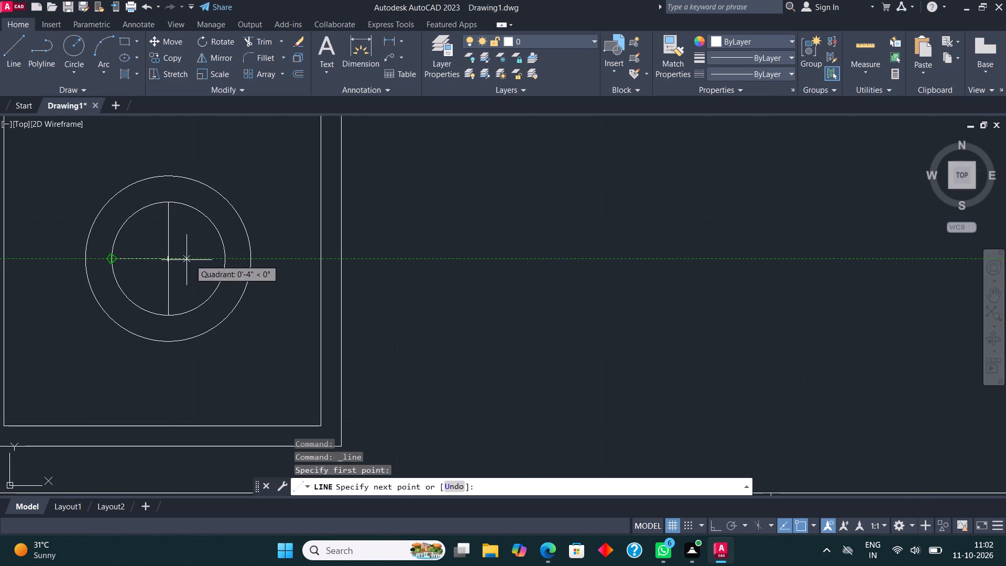
click(223, 257)
key(Escape)
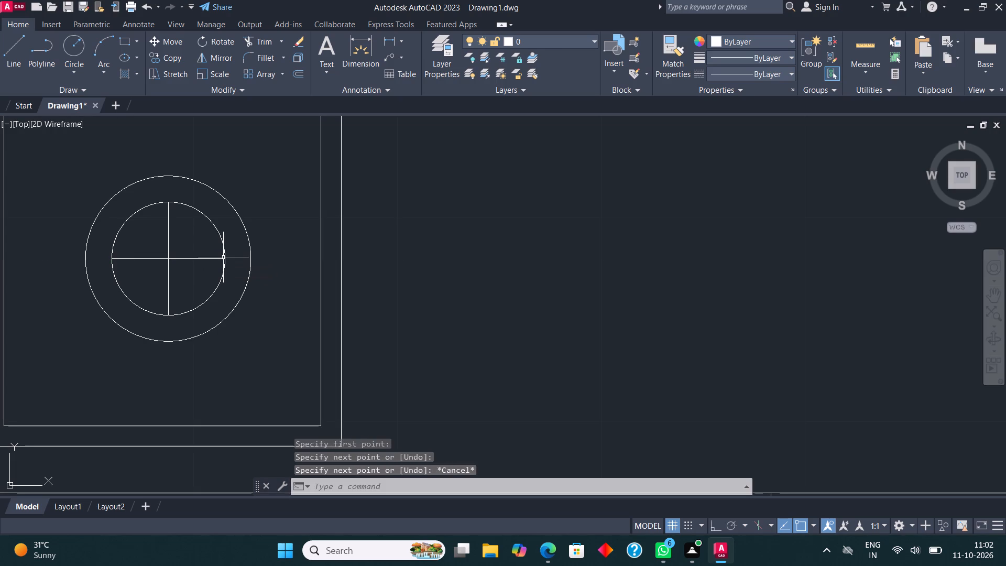
Draw a rectangular bed outline against the left wall of the top-left room, above the small square.
scroll(230, 279, down, 5)
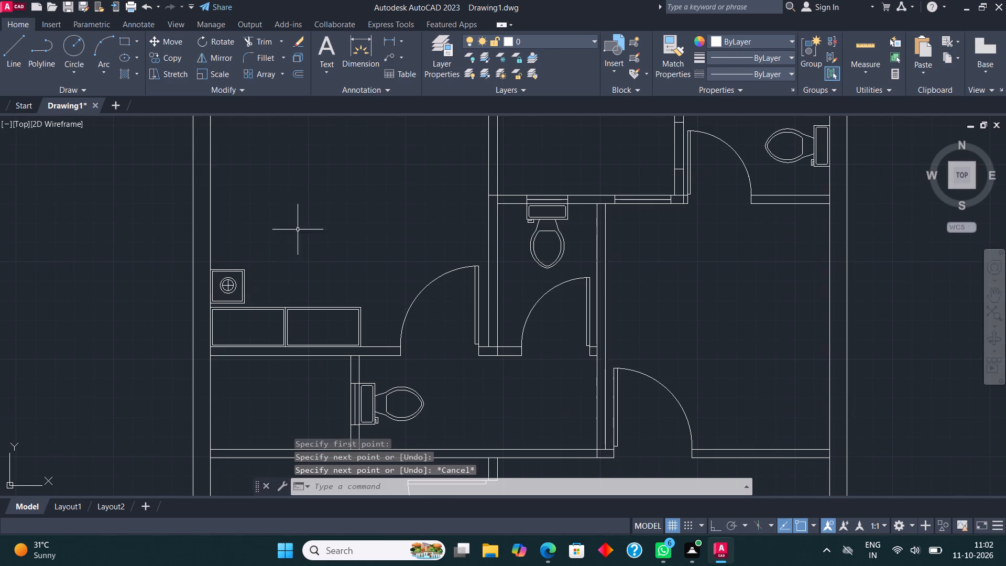
middle_drag(325, 206, 263, 306)
click(122, 40)
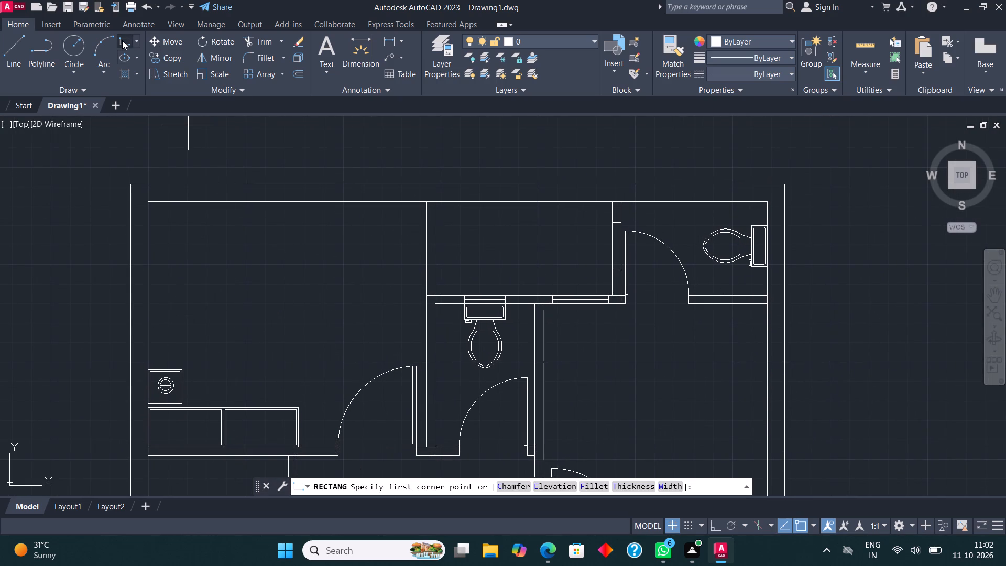
click(149, 228)
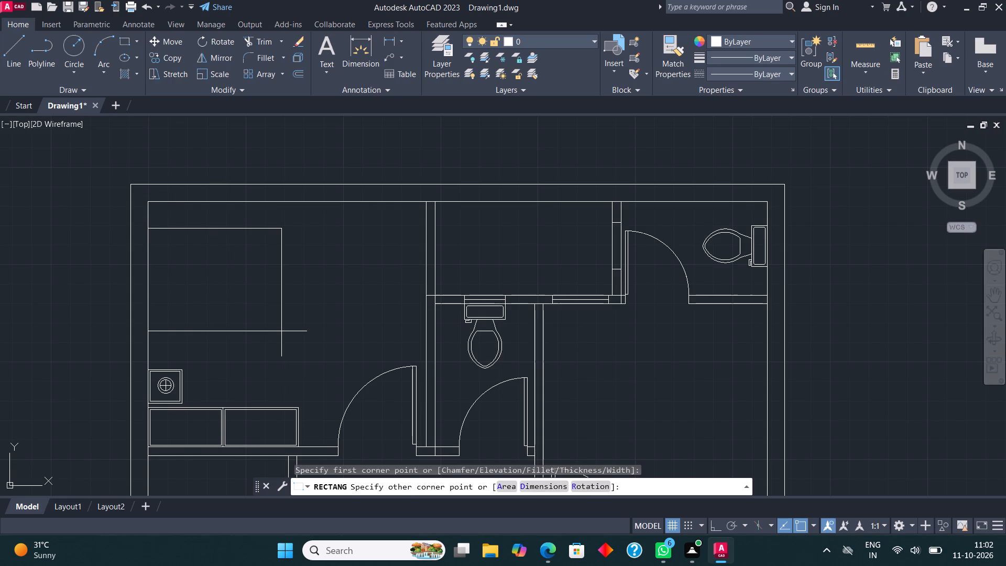
click(284, 331)
Draw a small rectangle attached to the middle of the bed's right edge.
scroll(270, 255, up, 1)
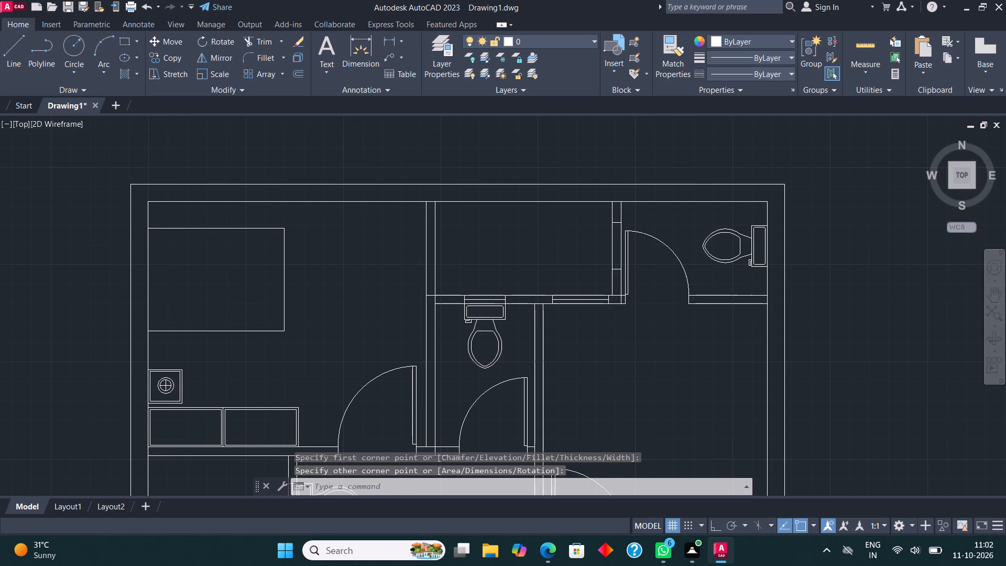
click(117, 42)
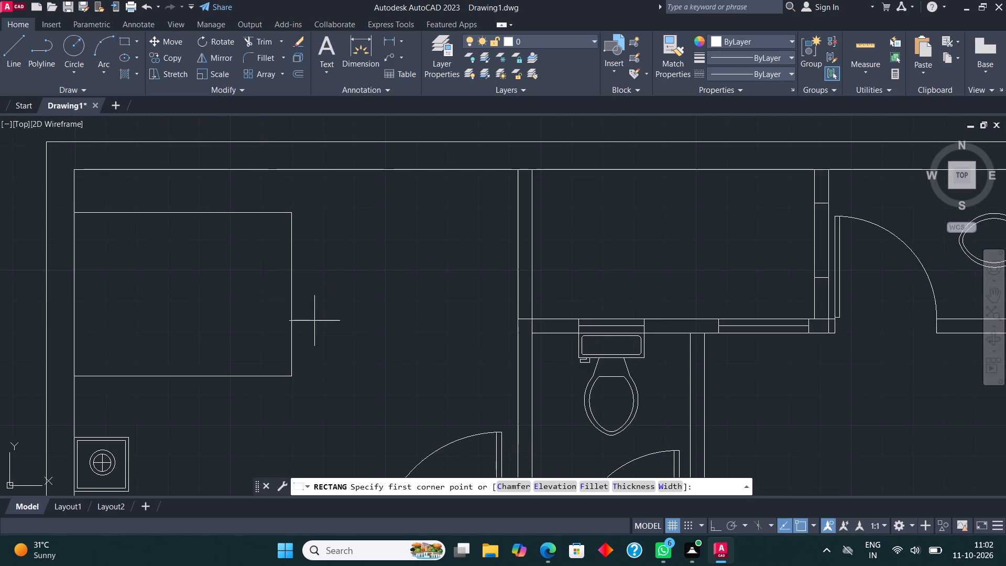
click(296, 331)
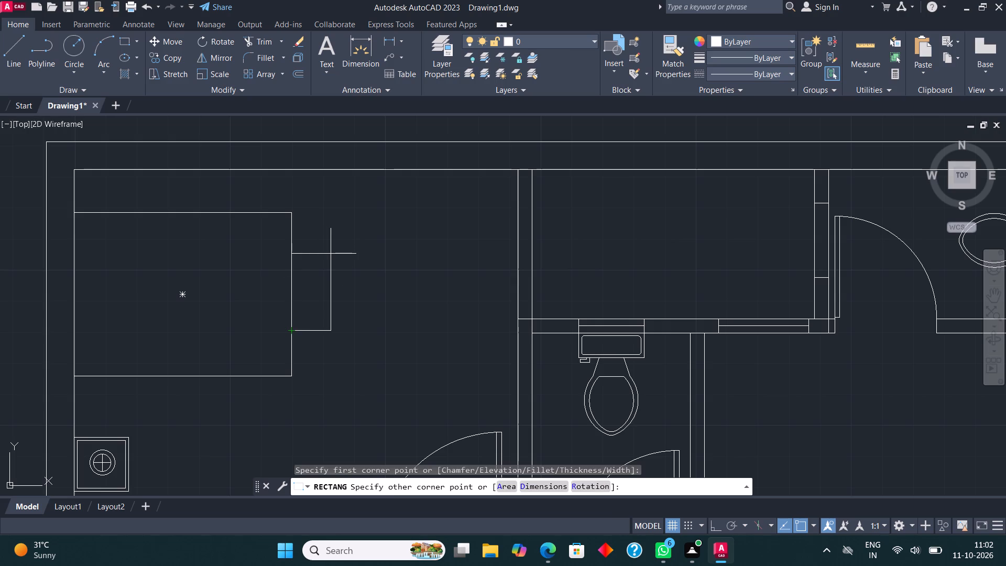
click(331, 254)
Draw an upright pillow rectangle inside the bed, near its lower-left corner.
middle_drag(230, 214, 270, 211)
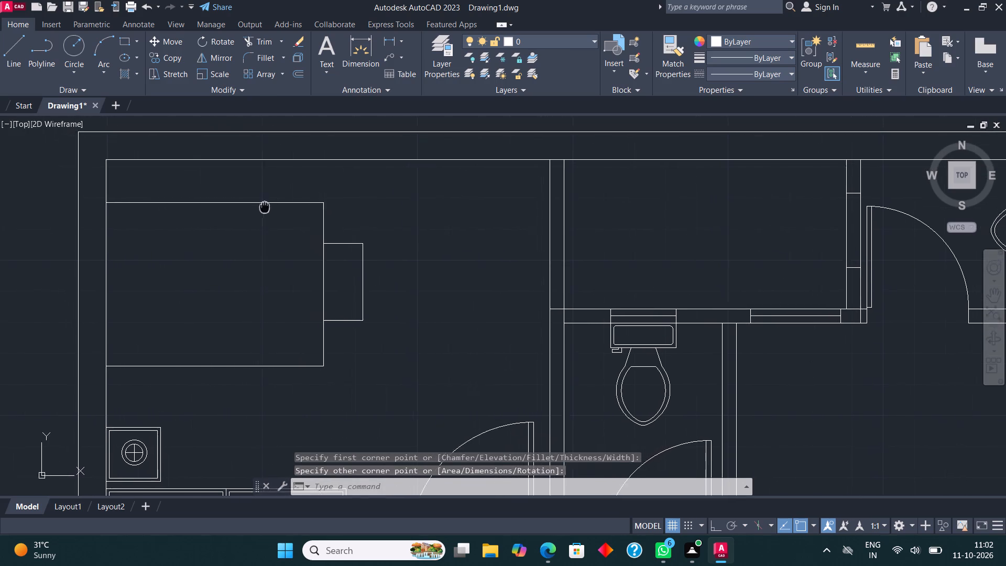
middle_drag(270, 211, 266, 208)
scroll(201, 263, up, 1)
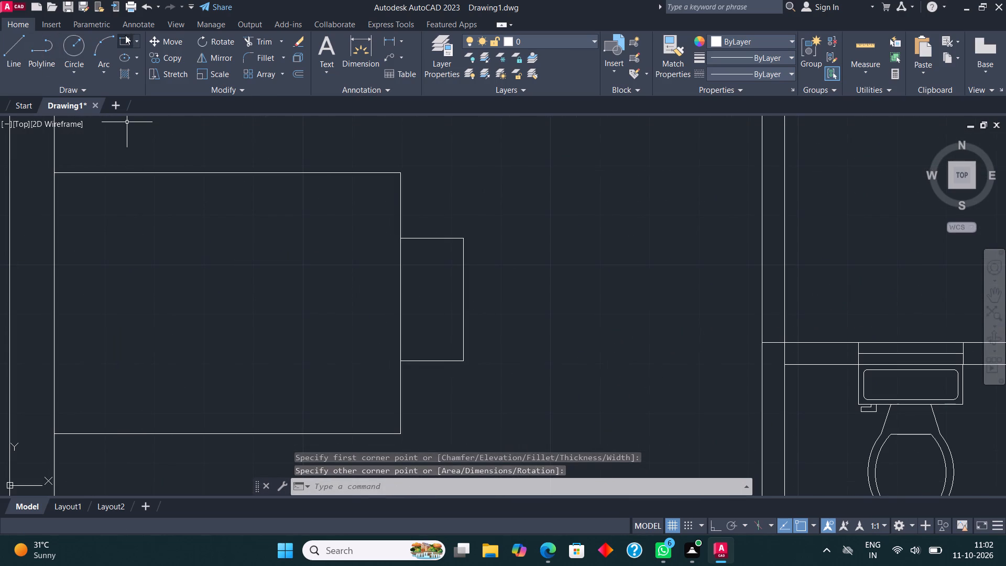
click(125, 35)
scroll(390, 269, down, 2)
scroll(288, 315, up, 2)
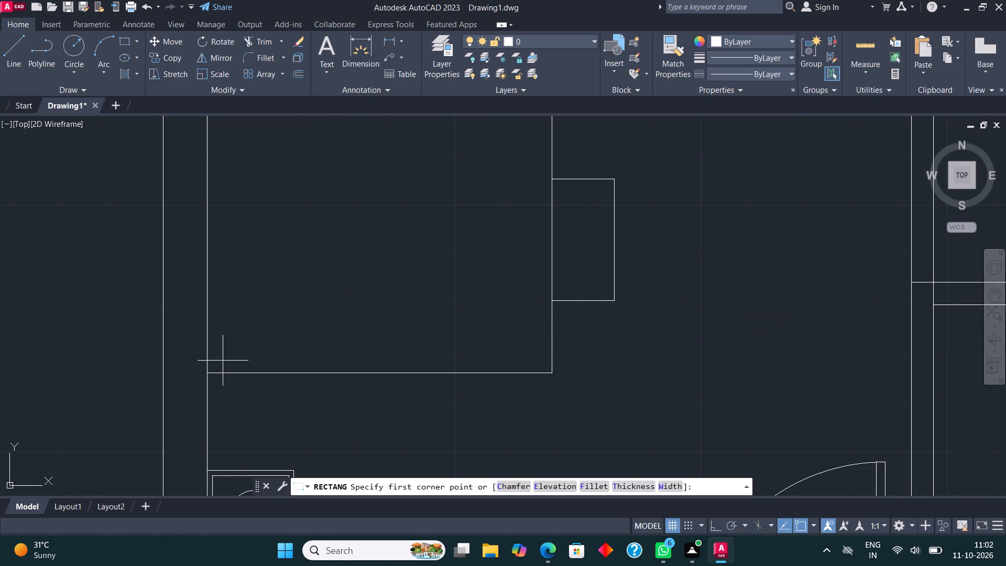
click(238, 361)
scroll(261, 301, down, 2)
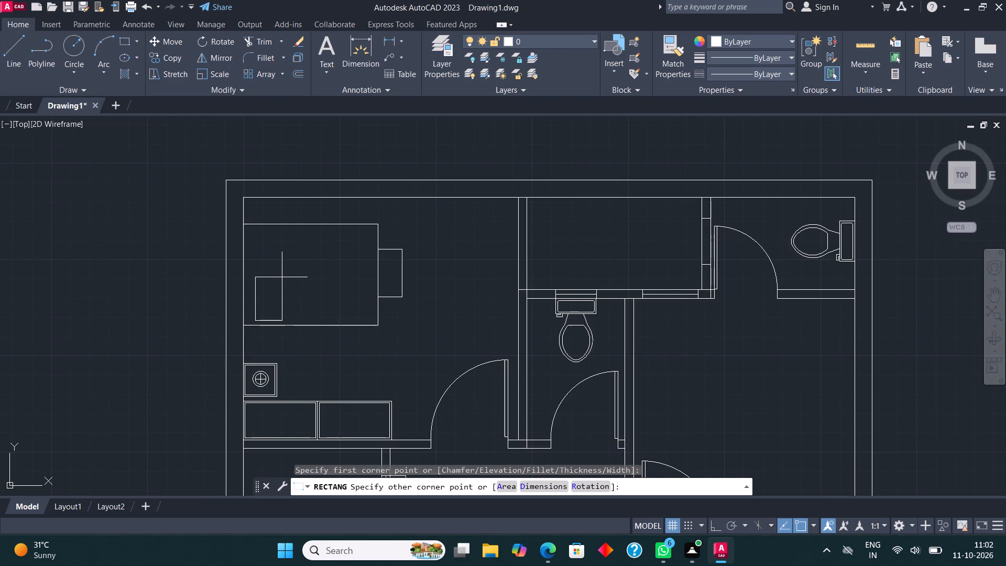
click(282, 278)
Copy the pillow rectangle about 2' straight up with Ortho on to make the second pillow.
scroll(282, 278, up, 2)
click(269, 276)
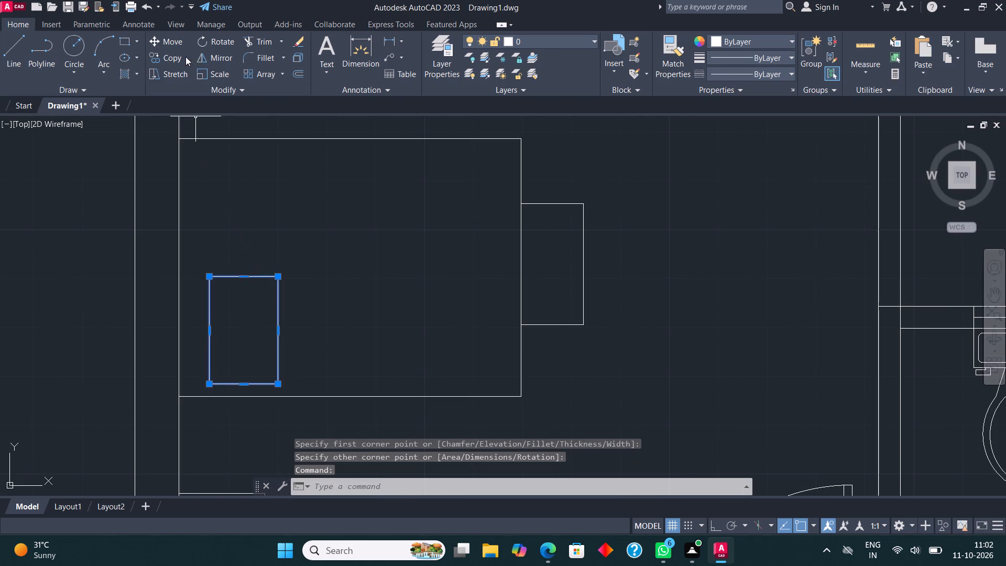
click(170, 57)
click(227, 316)
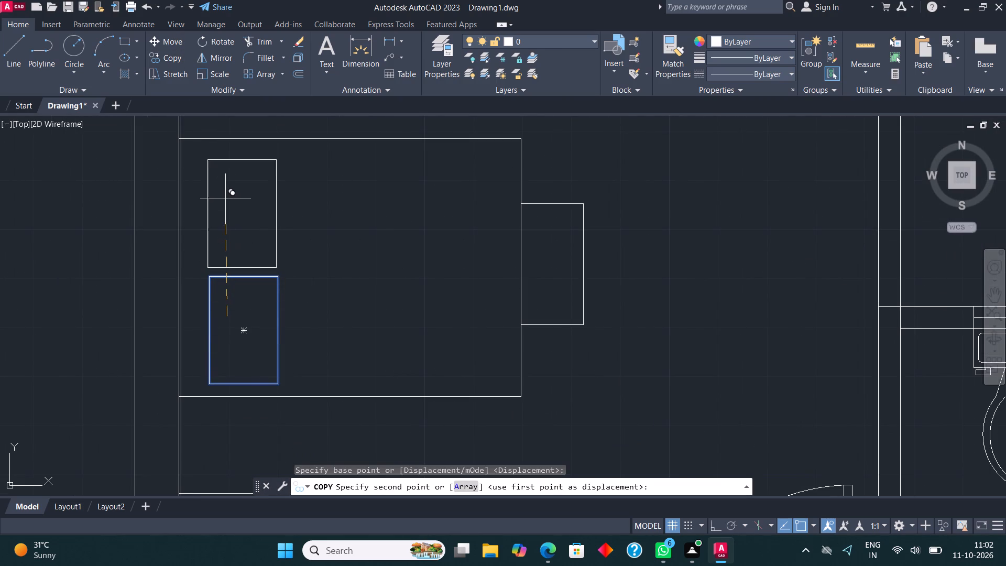
key(F8)
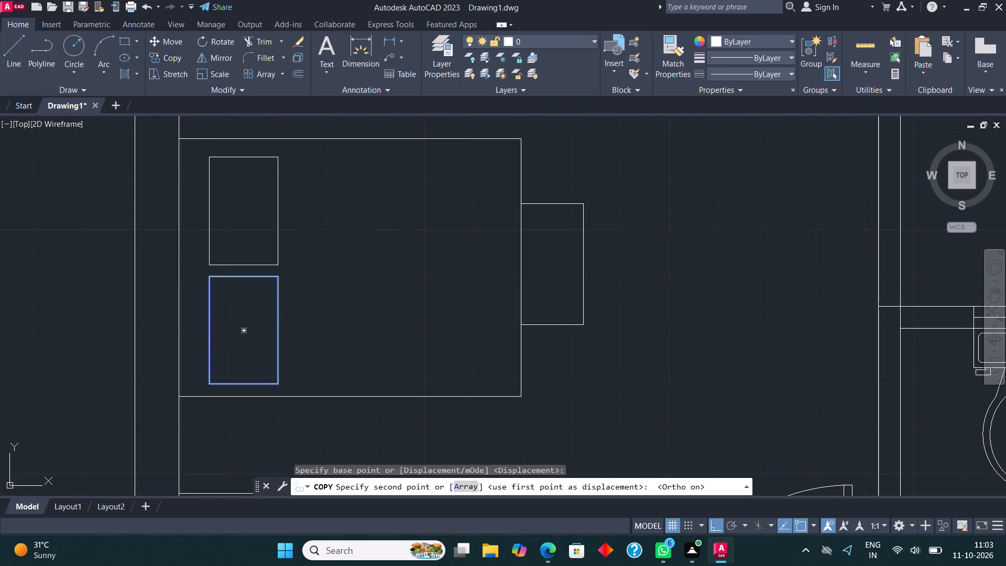
click(225, 197)
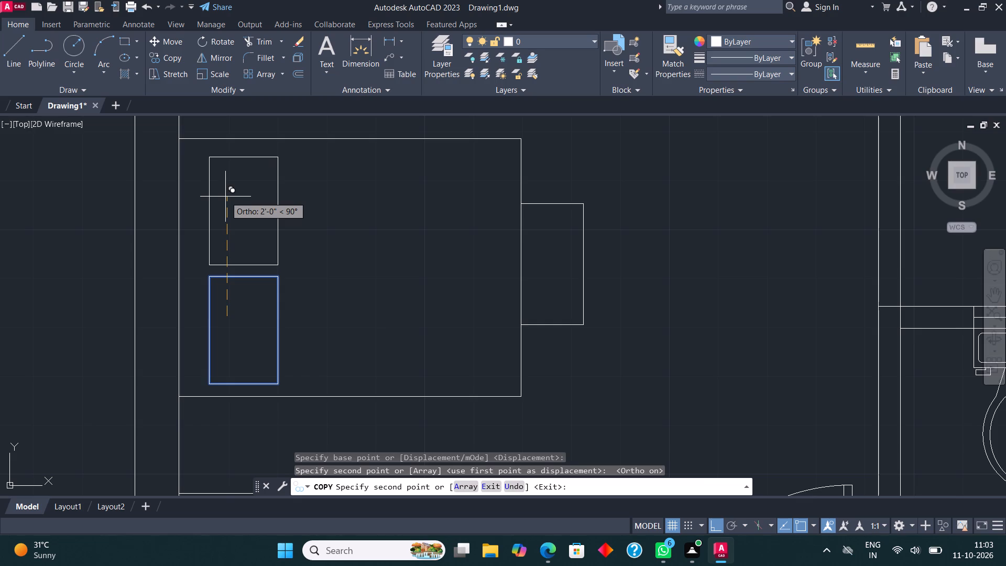
key(Escape)
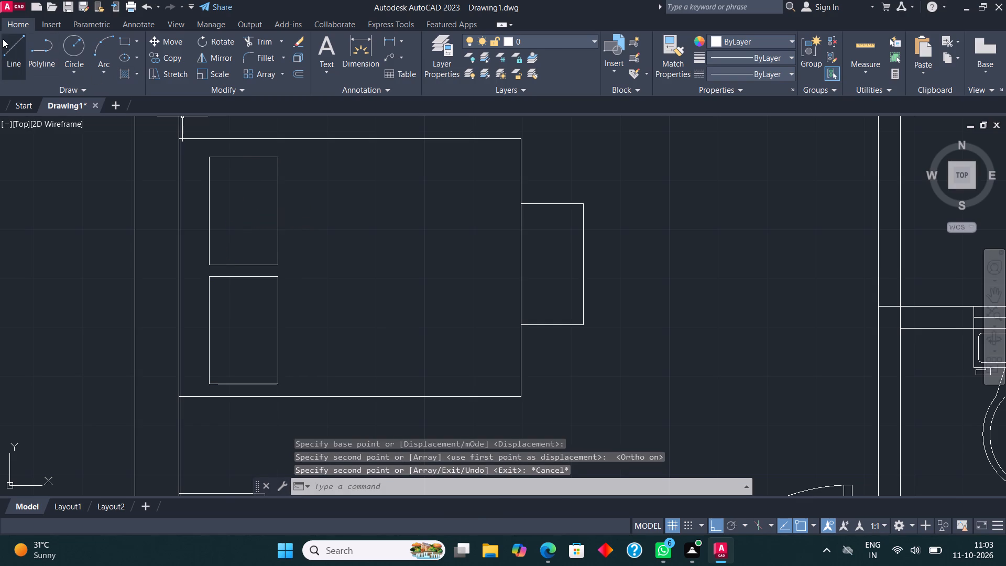
Draw the blanket edge as a vertical line beside the pillows, ending in a triangular folded corner at the bed's top edge.
click(12, 51)
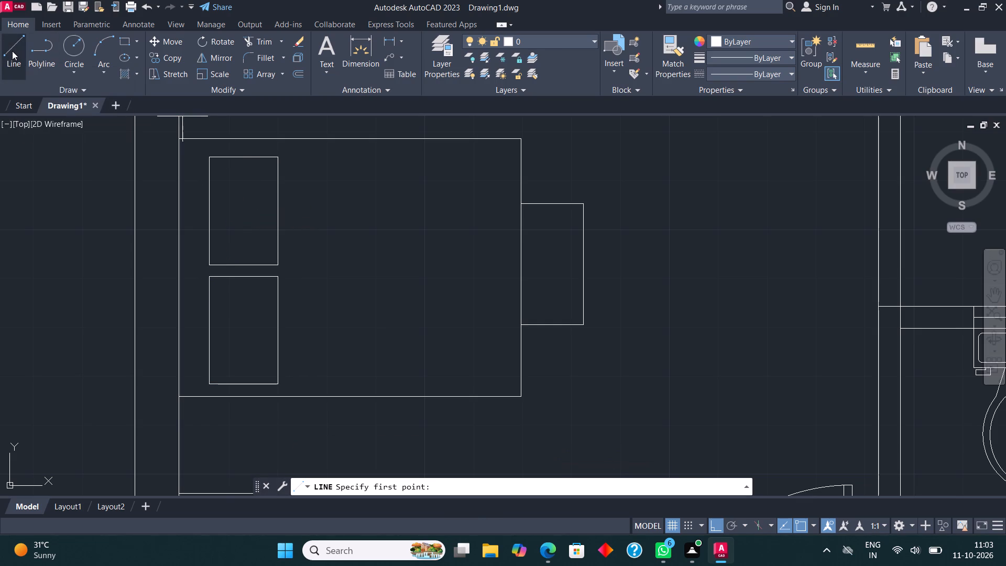
click(320, 397)
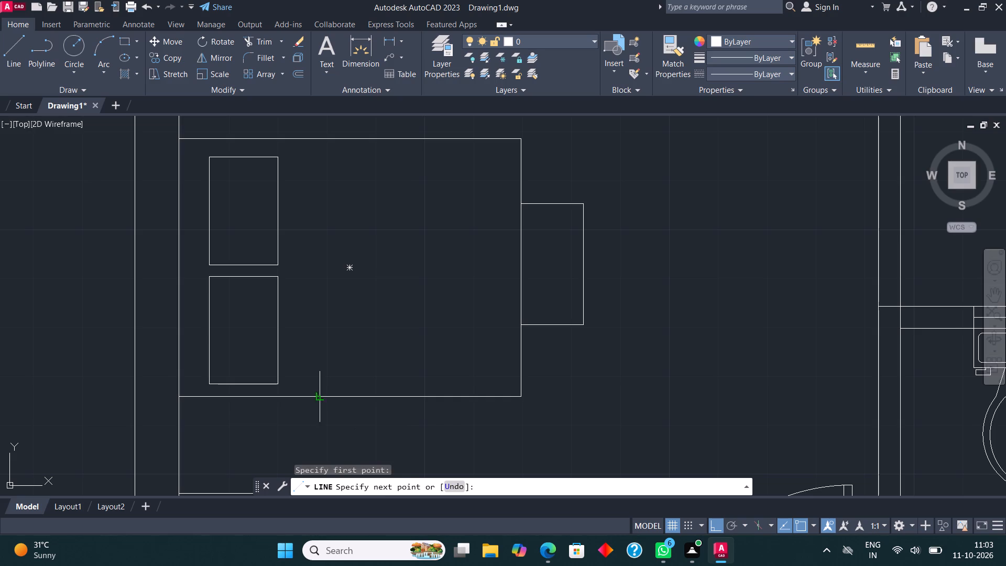
click(317, 181)
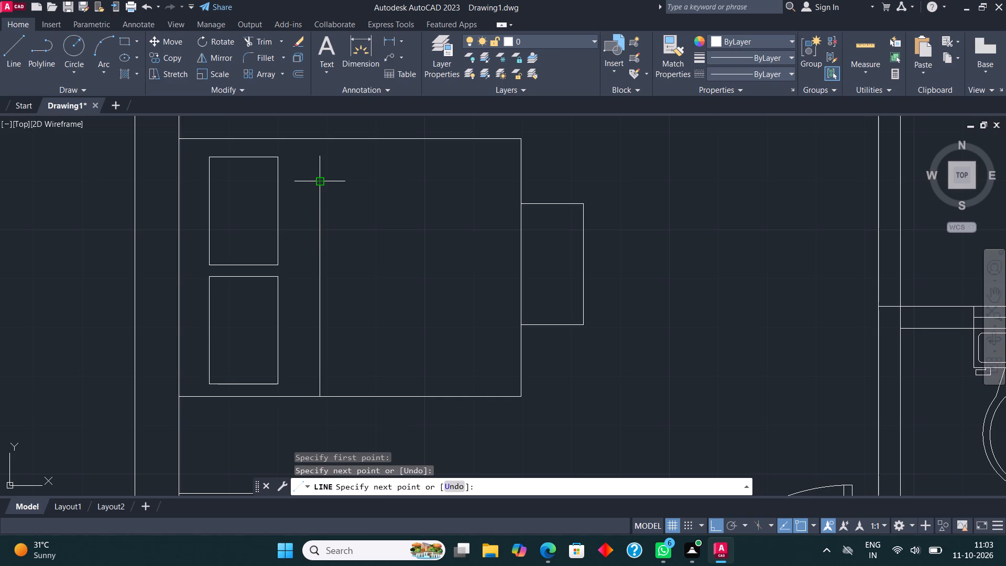
click(364, 182)
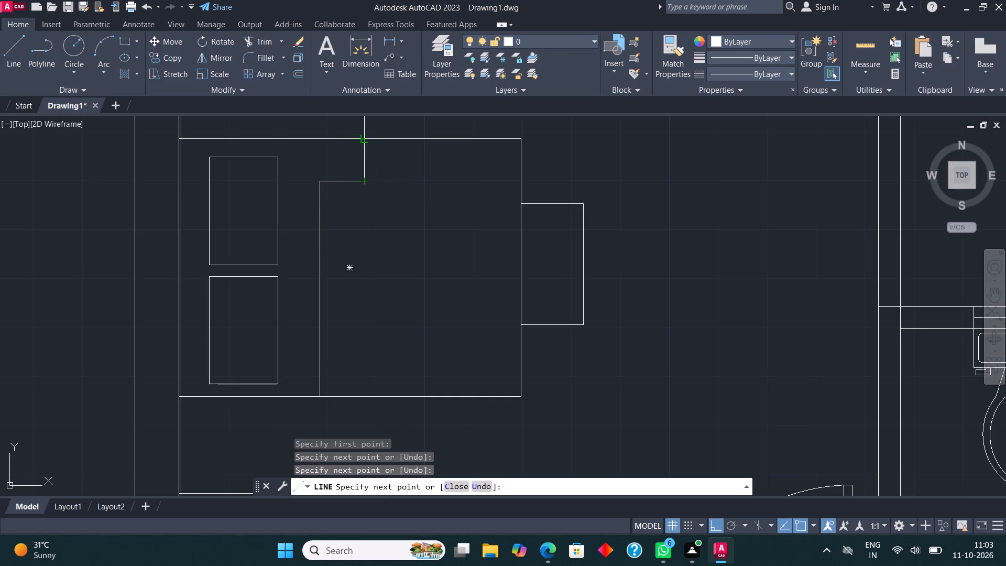
click(366, 136)
click(321, 182)
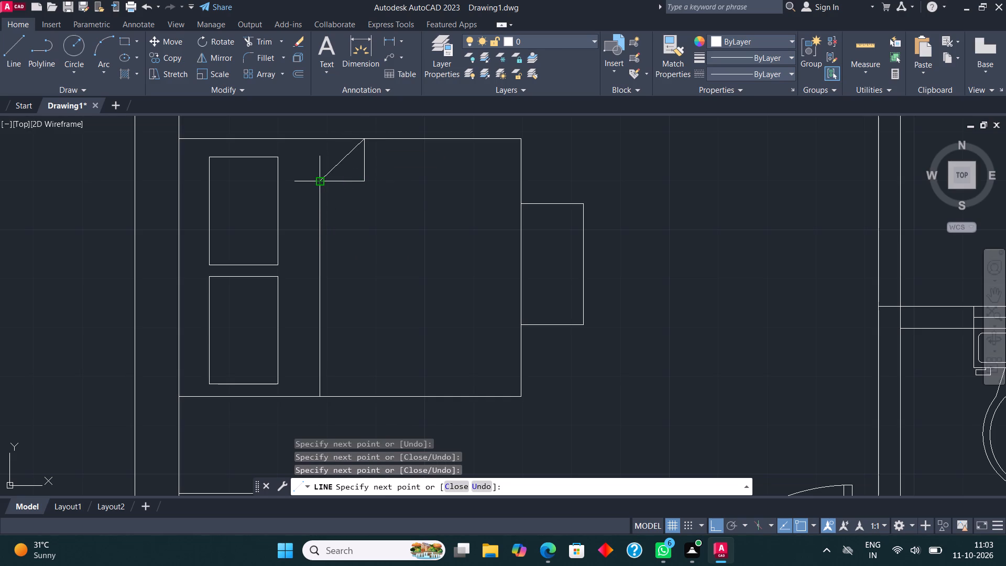
key(Escape)
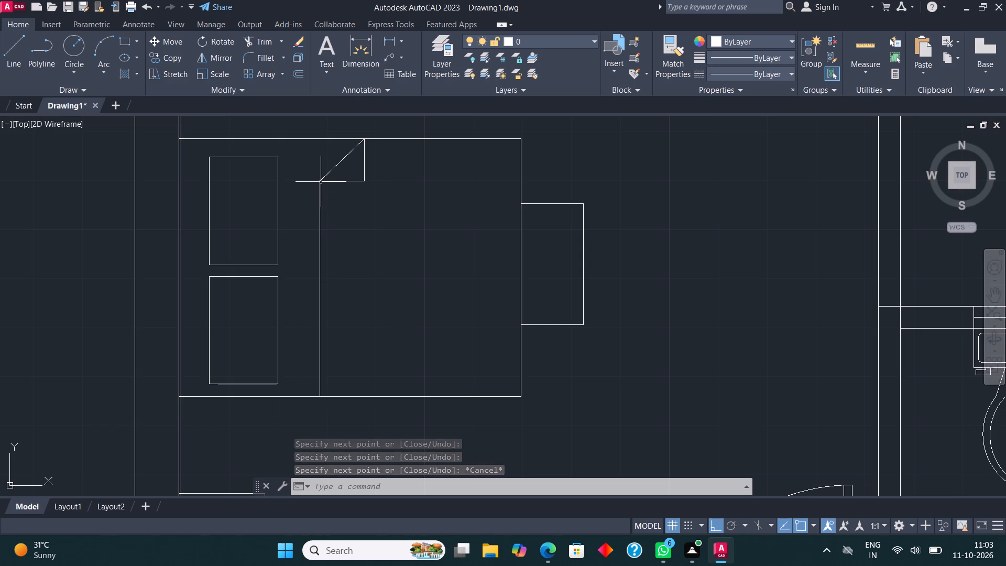
Draw a horizontal line across the blanket near the bed's lower edge, from the blanket edge to the bed's right edge.
click(12, 48)
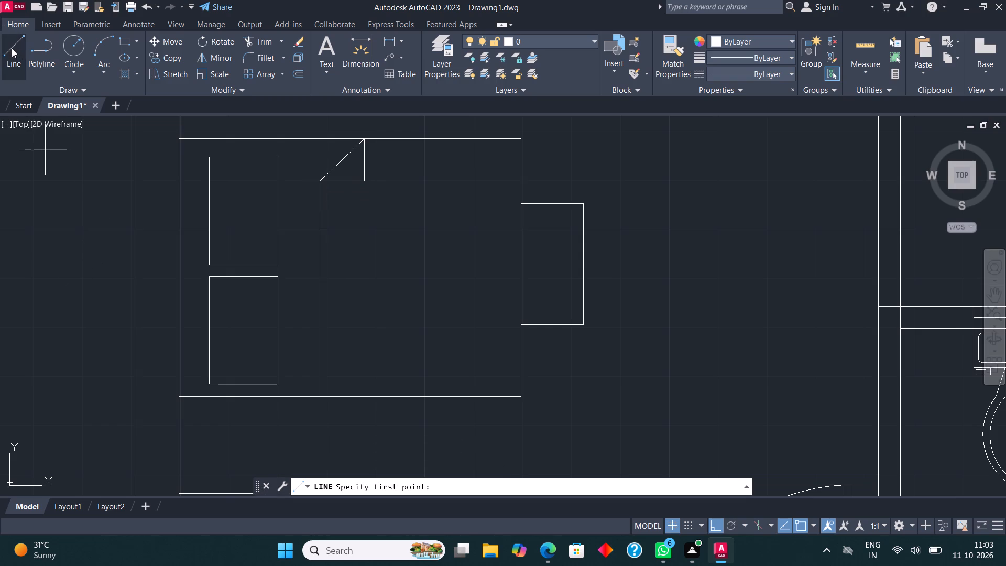
click(320, 362)
click(518, 361)
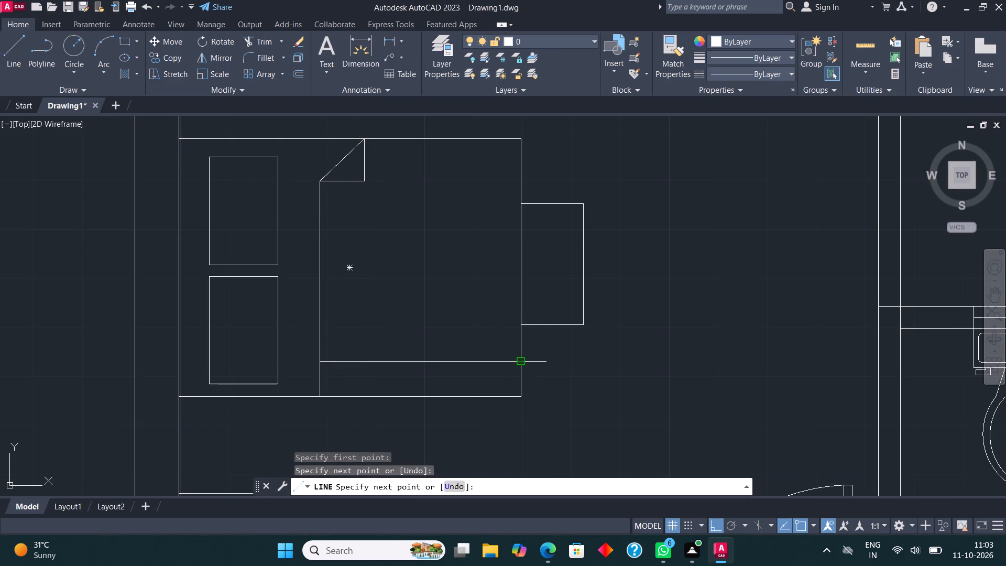
key(Escape)
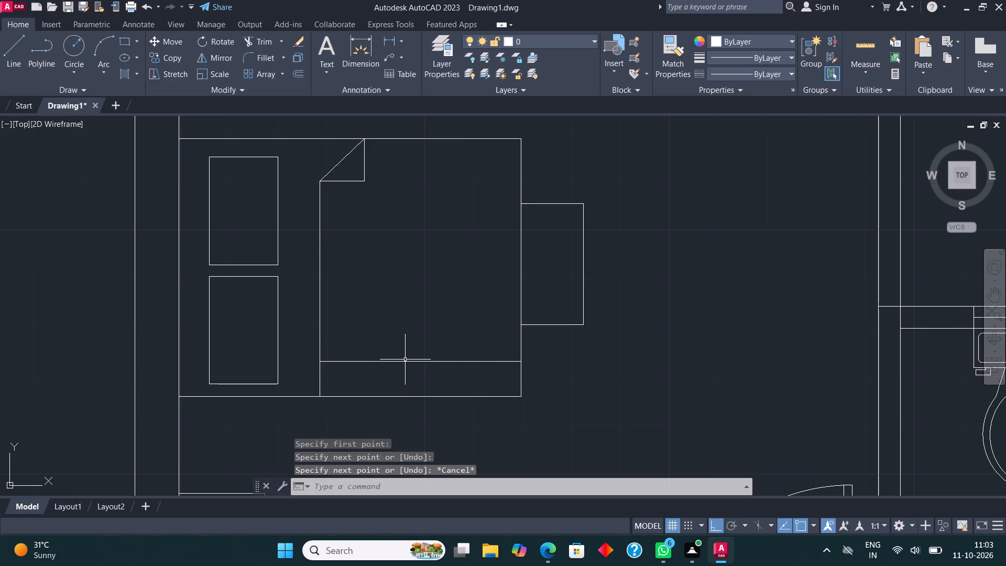
Copy the horizontal blanket line upward twice to form three evenly spaced stripes.
click(405, 360)
click(407, 368)
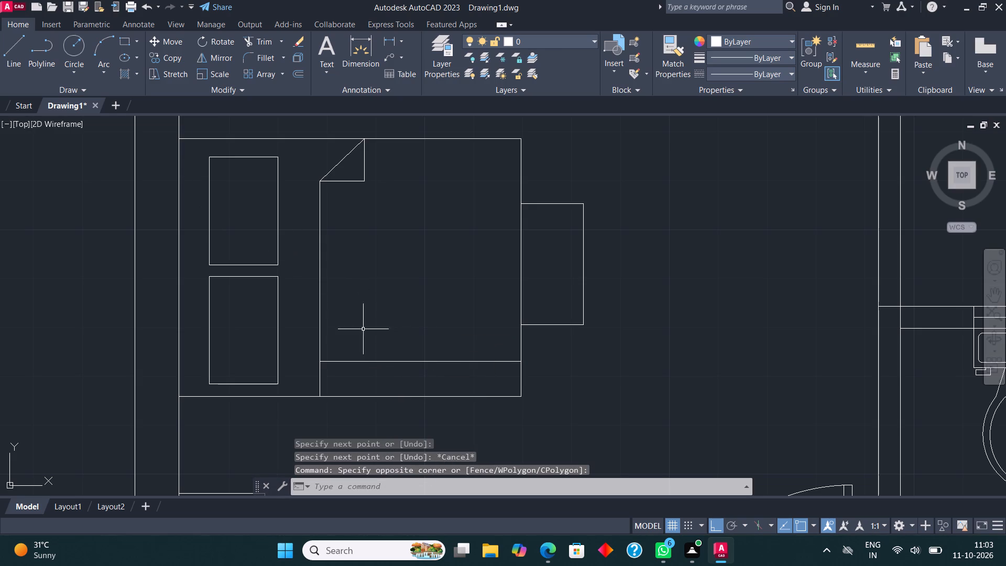
click(368, 361)
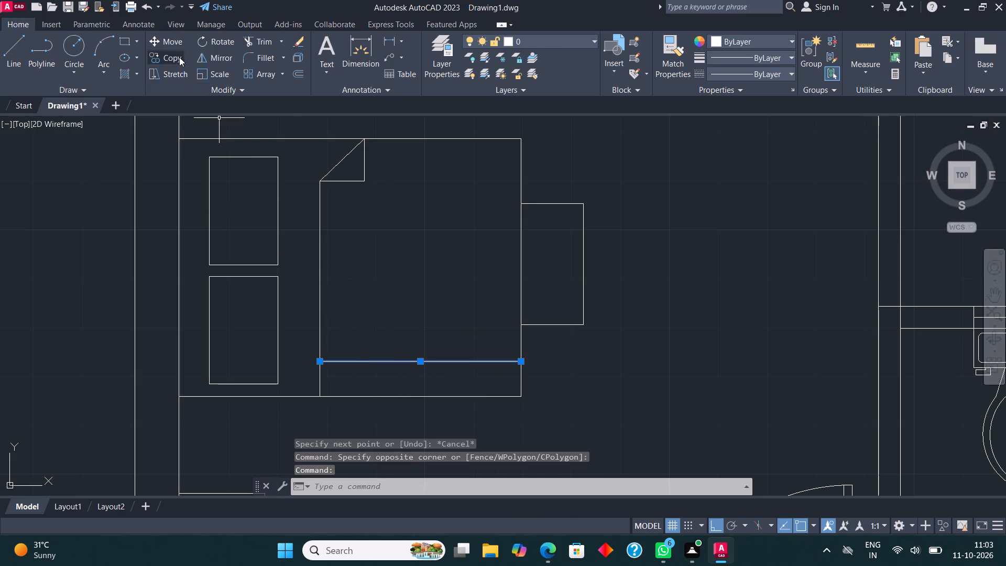
click(172, 51)
scroll(320, 344, up, 2)
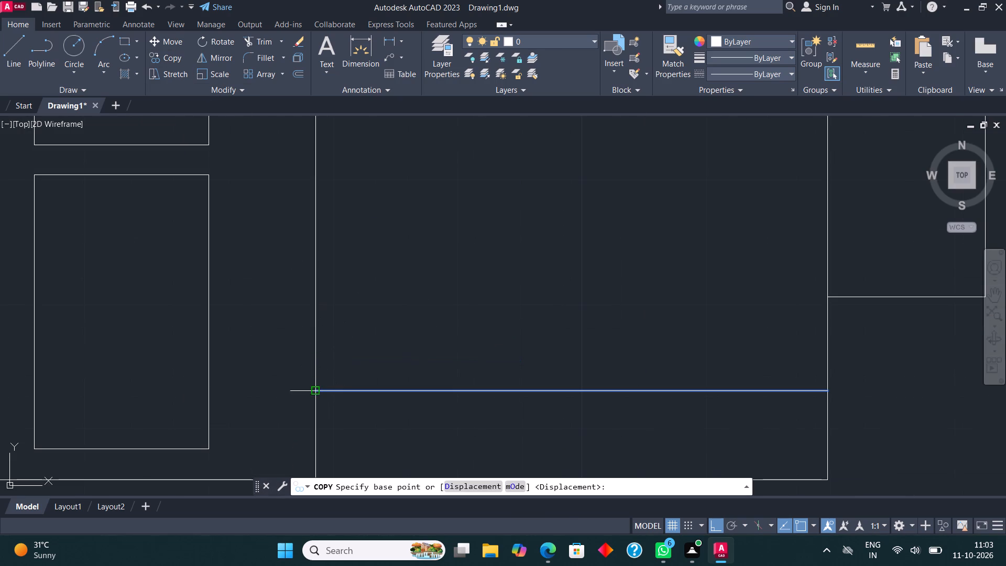
click(315, 393)
click(316, 339)
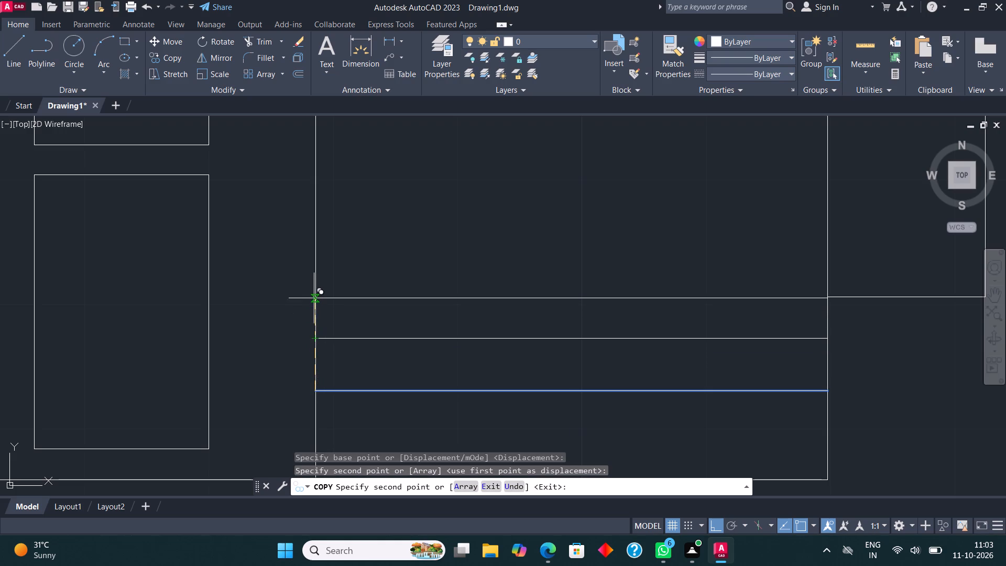
click(314, 286)
scroll(313, 288, down, 2)
middle_drag(311, 291, 319, 301)
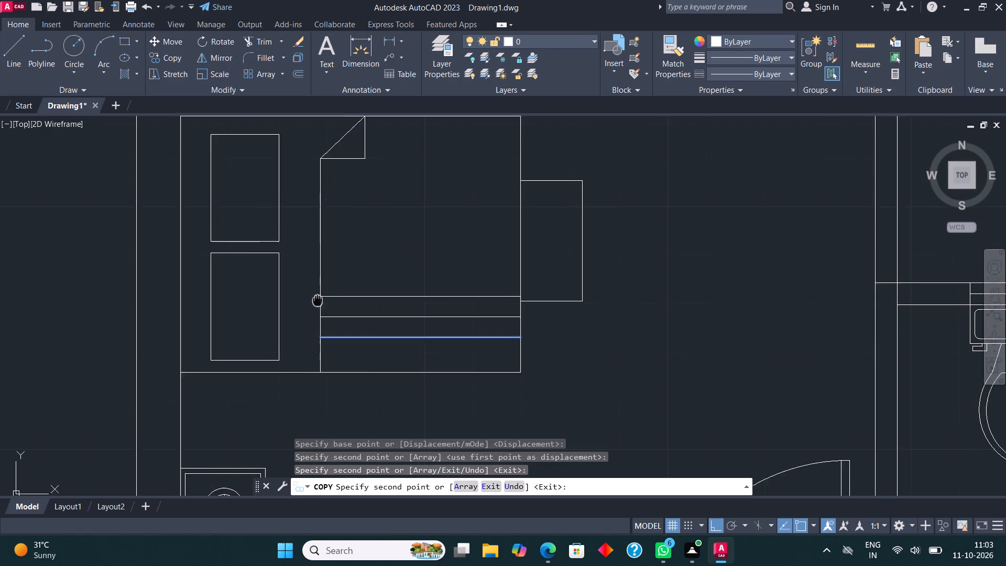
middle_drag(319, 301, 322, 323)
key(Escape)
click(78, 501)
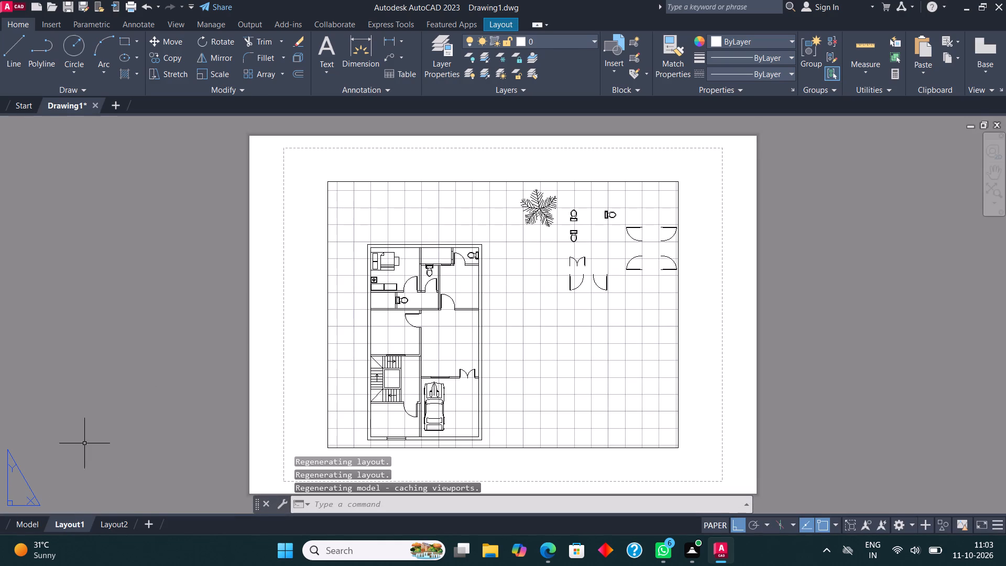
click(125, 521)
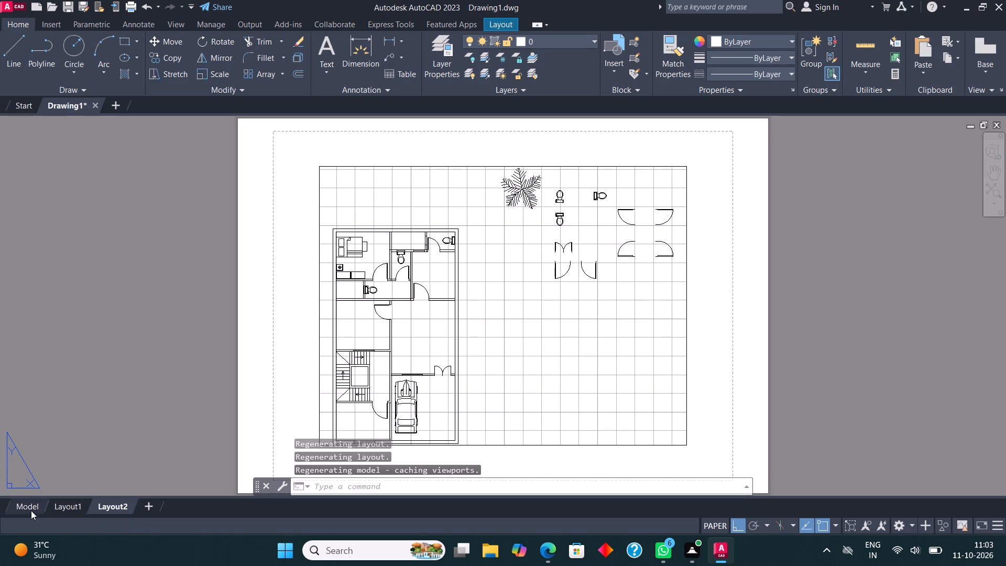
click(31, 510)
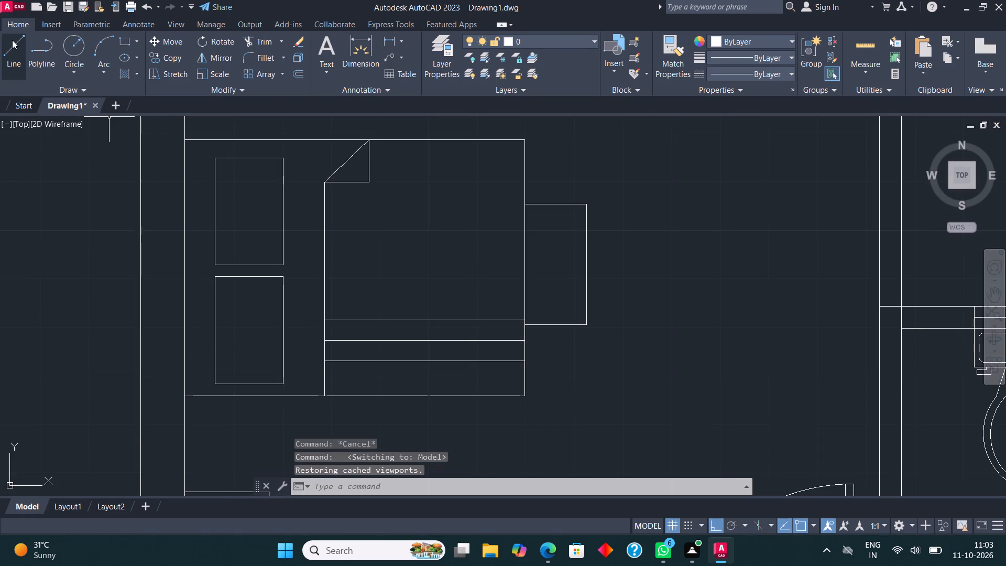
Draw a vertical line across the blanket near the bed's right edge, from the lower bed edge to the upper one.
click(12, 40)
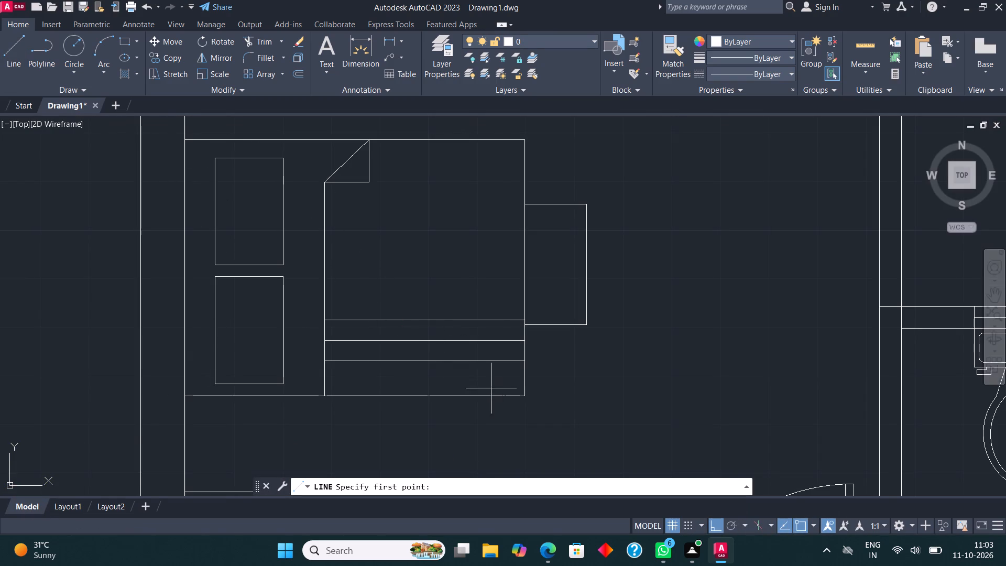
click(486, 394)
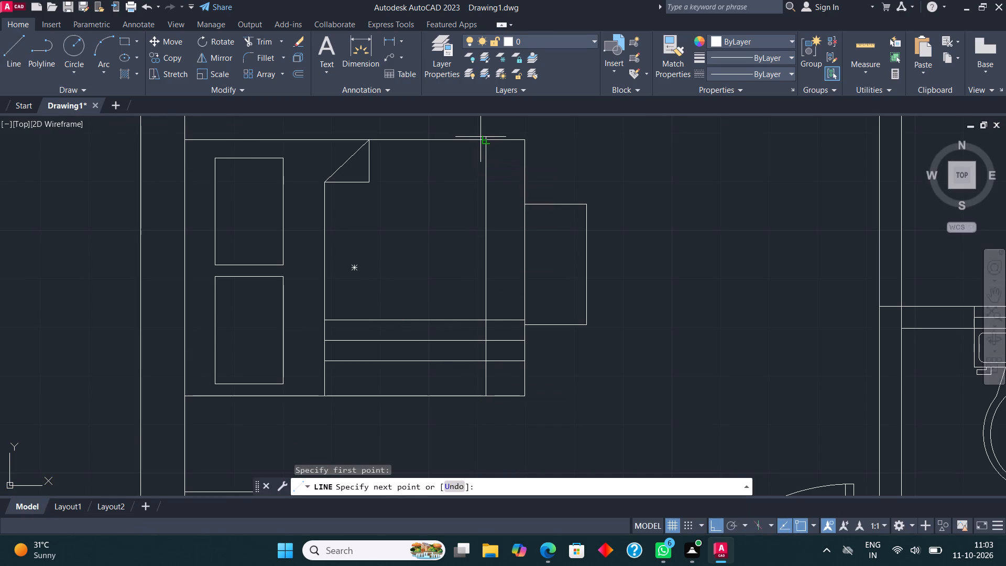
click(480, 137)
key(Escape)
Copy the blanket's vertical line twice toward the pillows to form three evenly spaced vertical stripes.
click(488, 193)
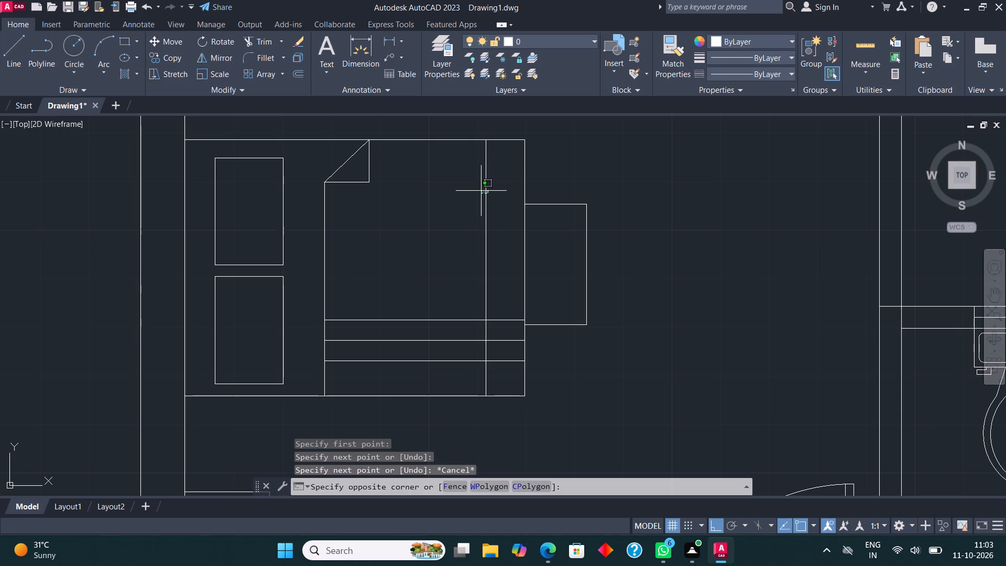
click(481, 191)
click(166, 57)
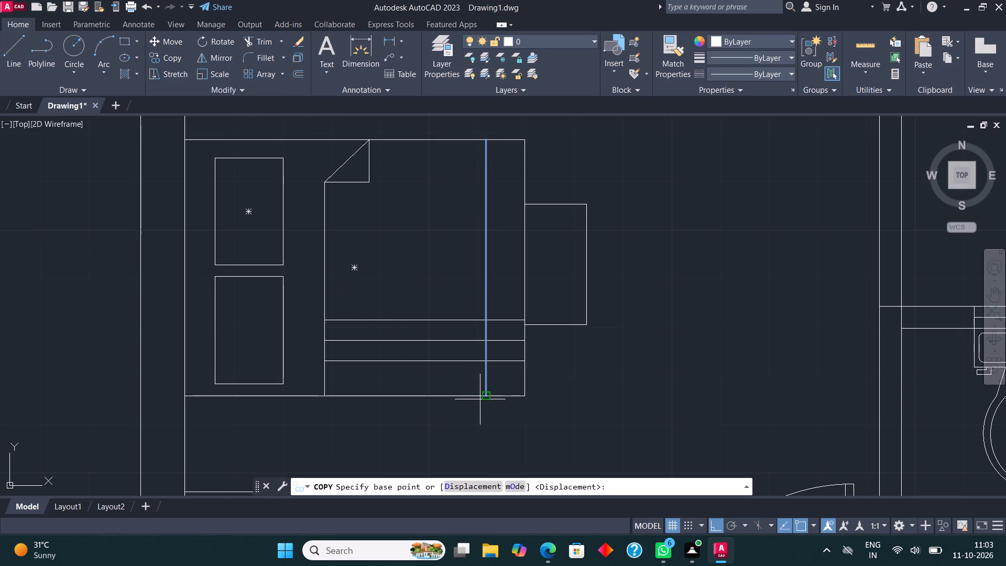
scroll(481, 399, up, 1)
click(485, 396)
click(461, 396)
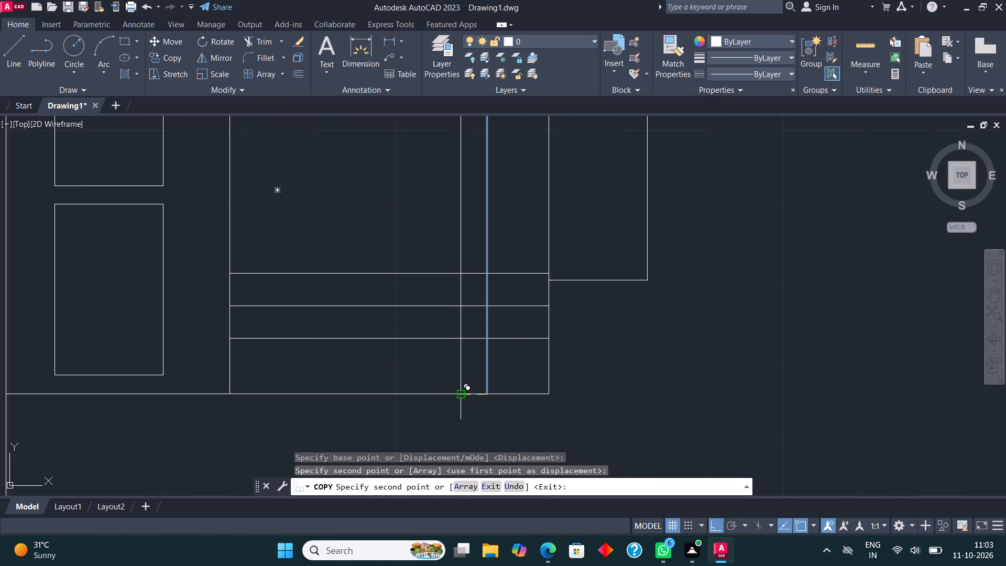
click(433, 394)
key(Escape)
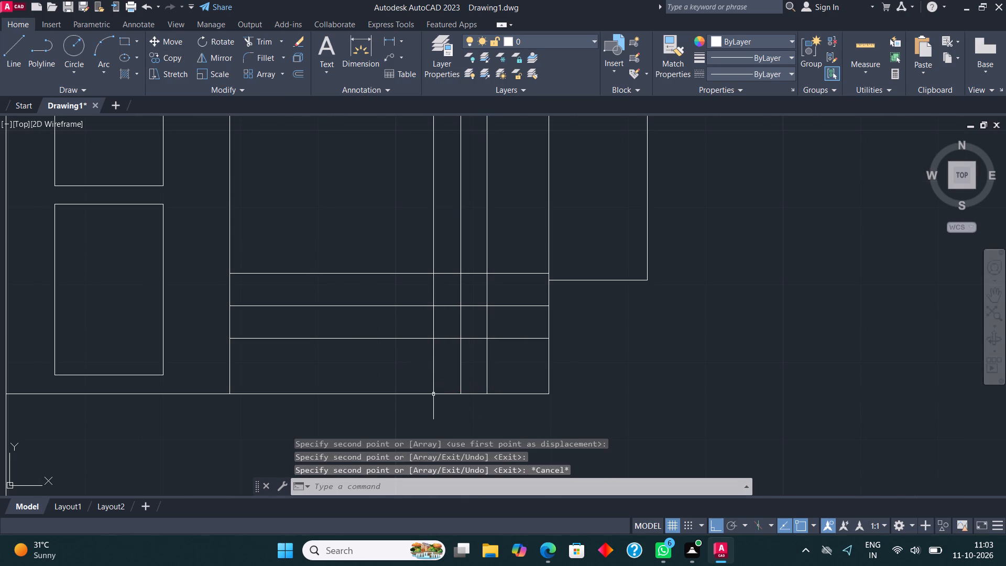
Load the ACAD_ISO02W100 (ISO dash) linetype and make it the current linetype.
scroll(433, 394, down, 3)
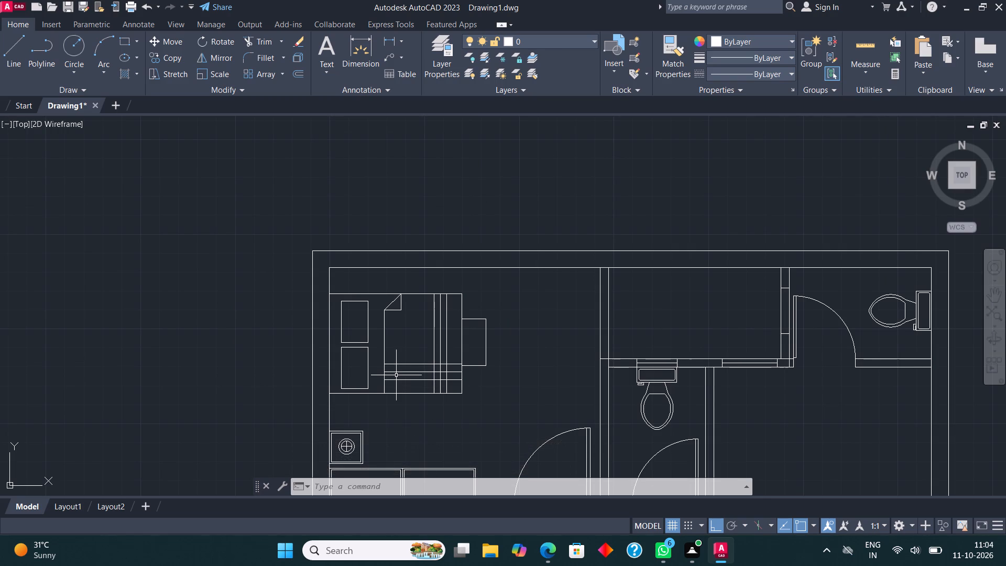
middle_drag(486, 296, 455, 265)
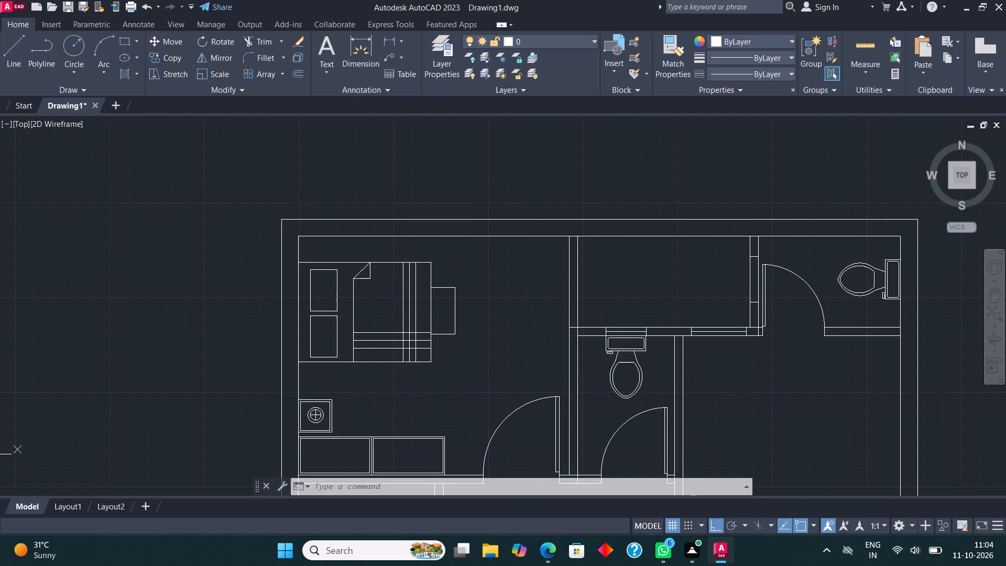
middle_drag(473, 302, 464, 295)
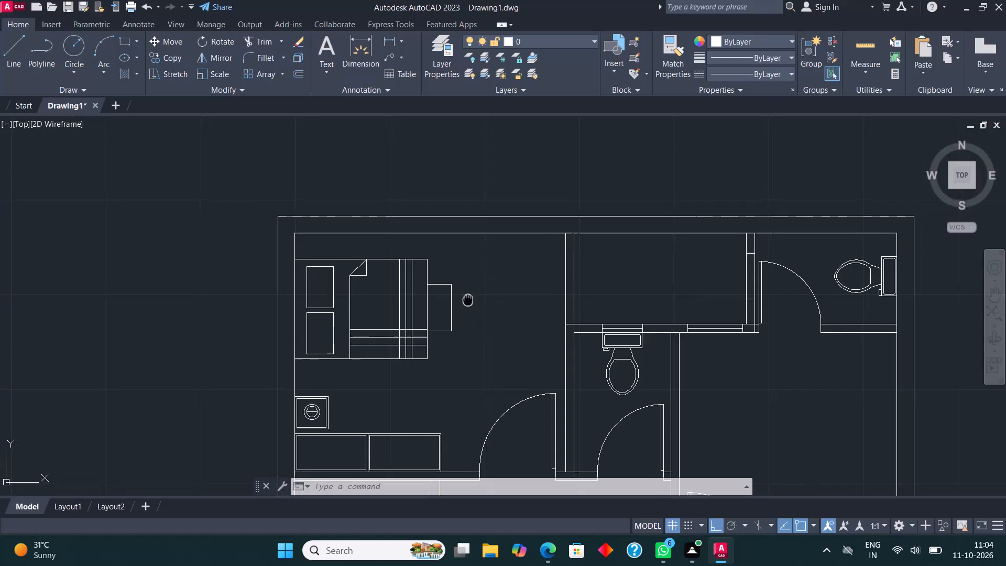
middle_drag(464, 295, 456, 295)
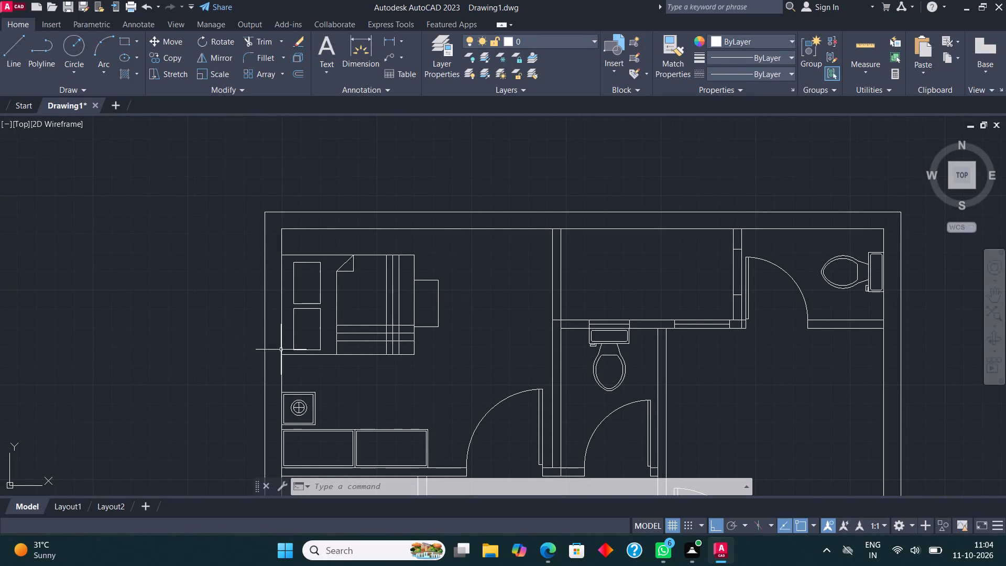
middle_drag(462, 329, 291, 335)
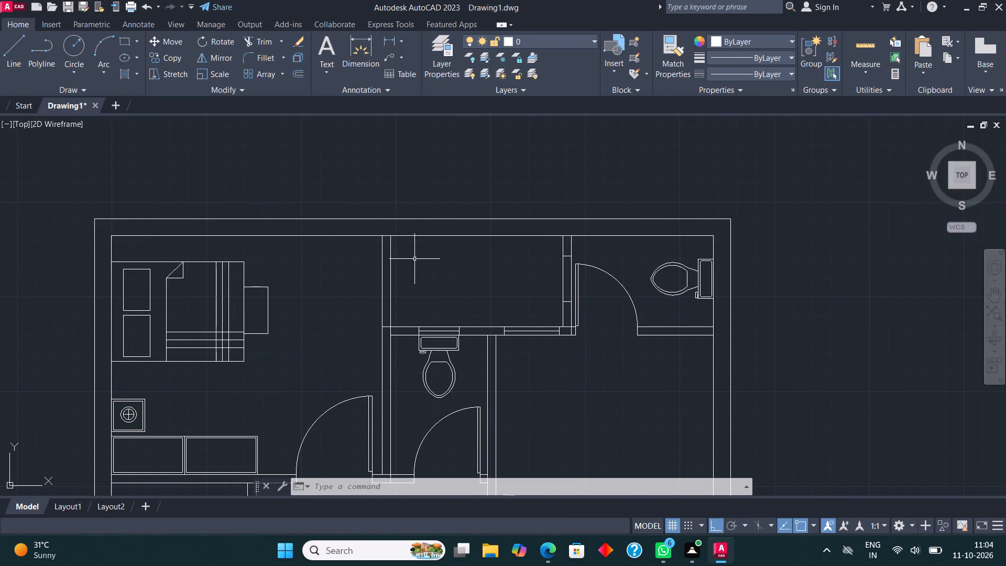
scroll(474, 271, up, 1)
middle_drag(444, 269, 345, 267)
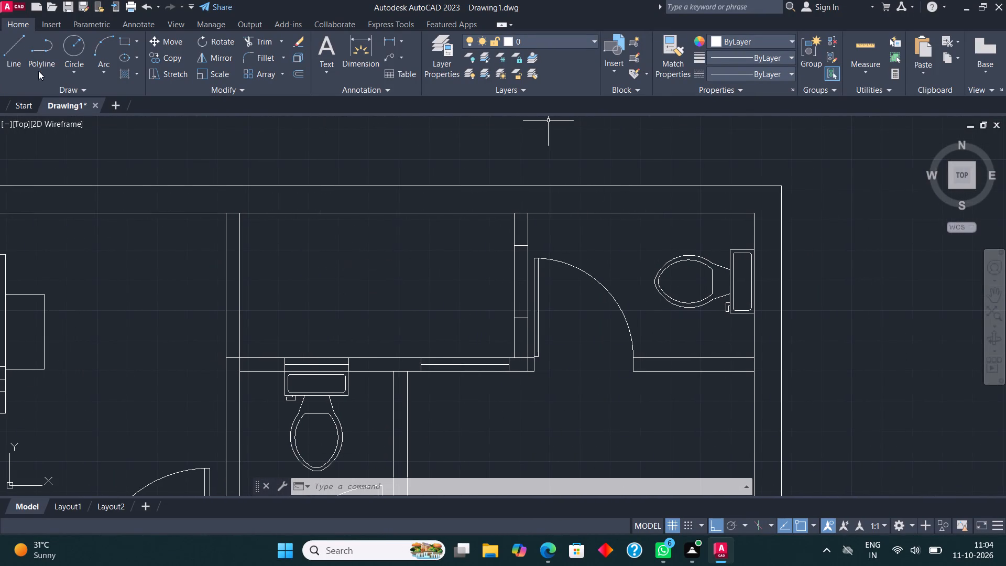
click(19, 52)
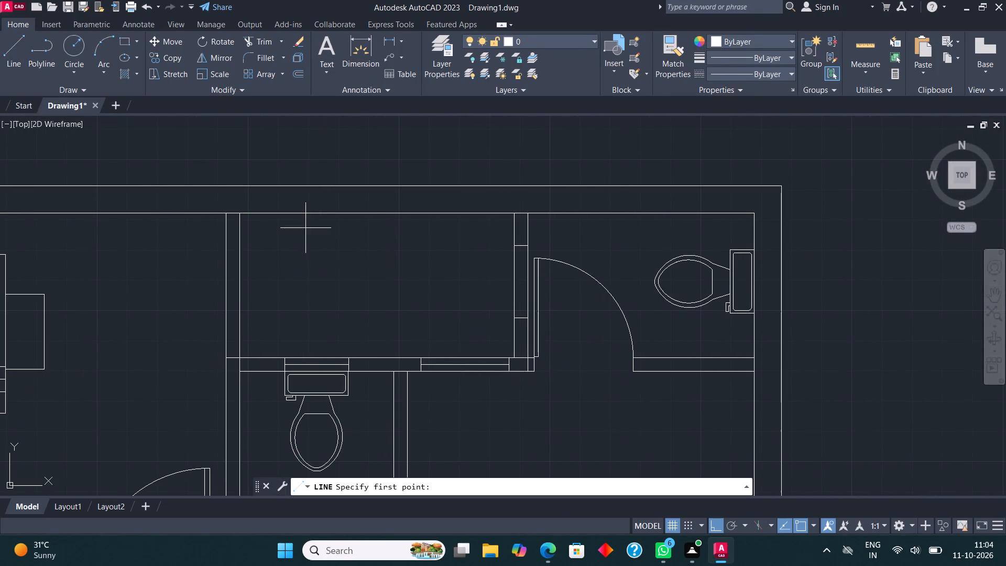
key(Escape)
text(li)
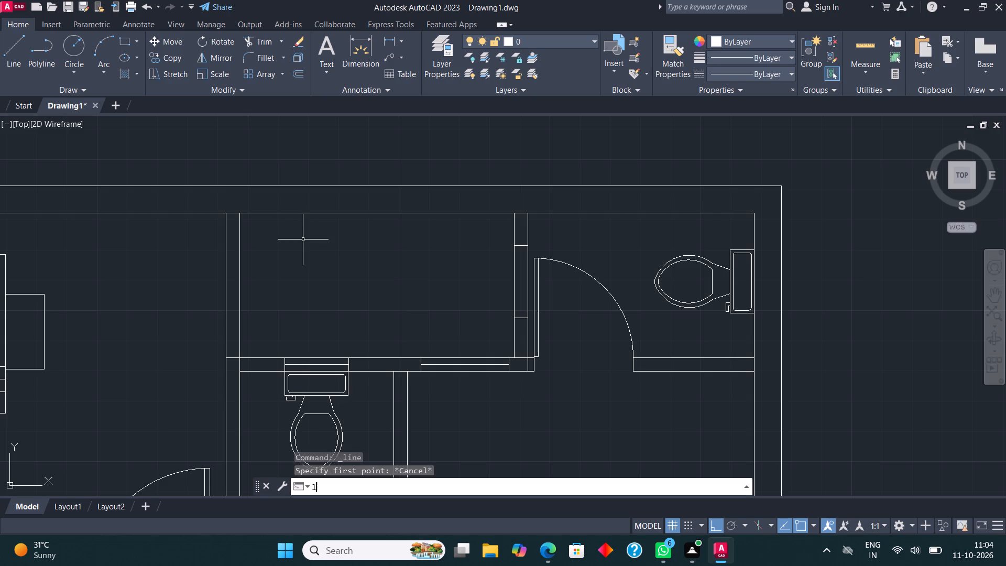
click(337, 372)
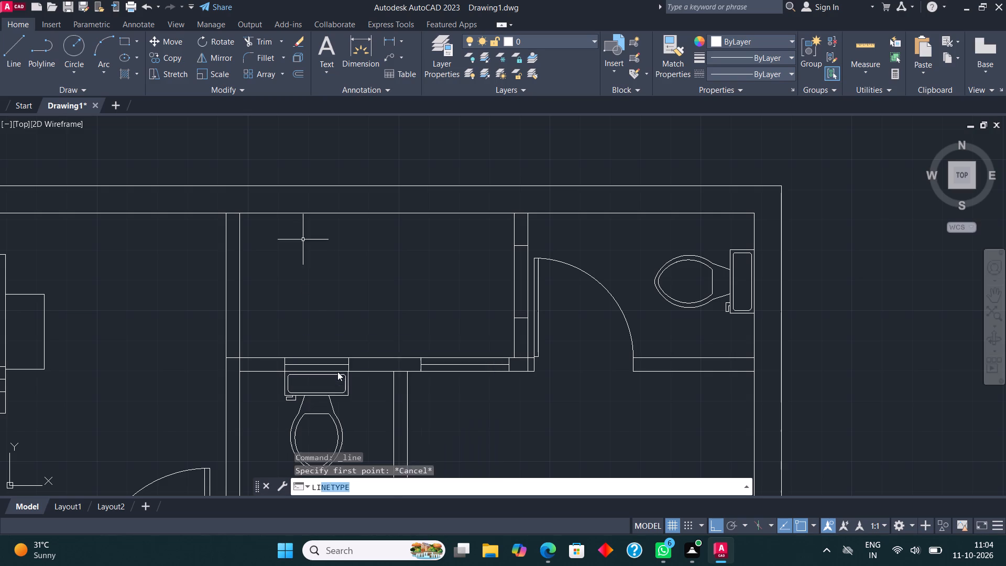
click(603, 177)
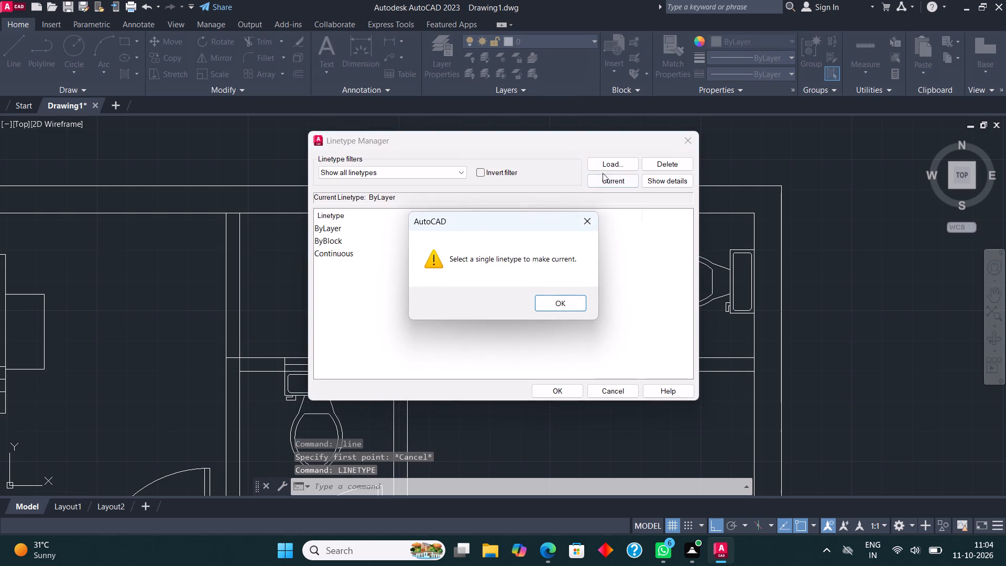
click(591, 216)
click(617, 156)
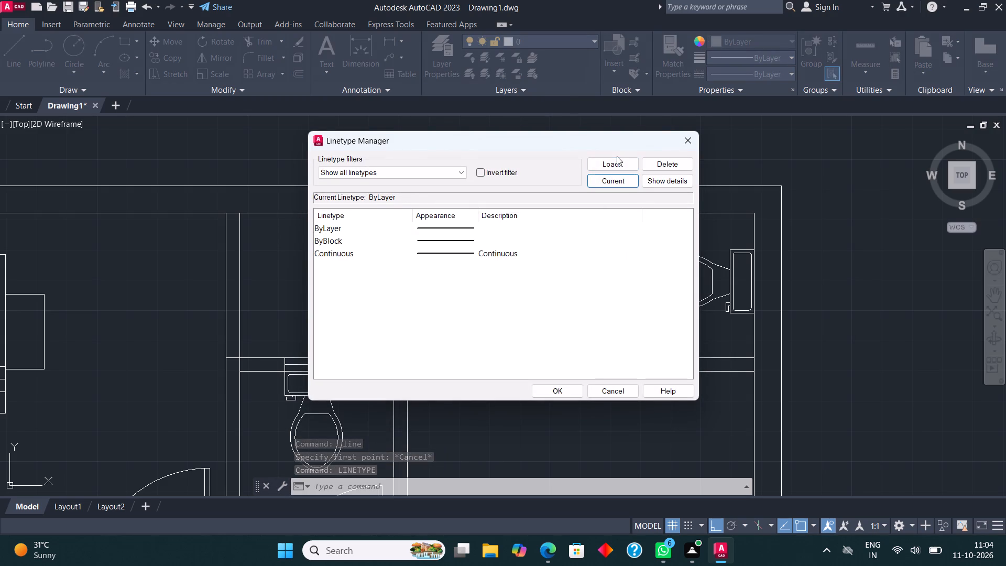
click(619, 160)
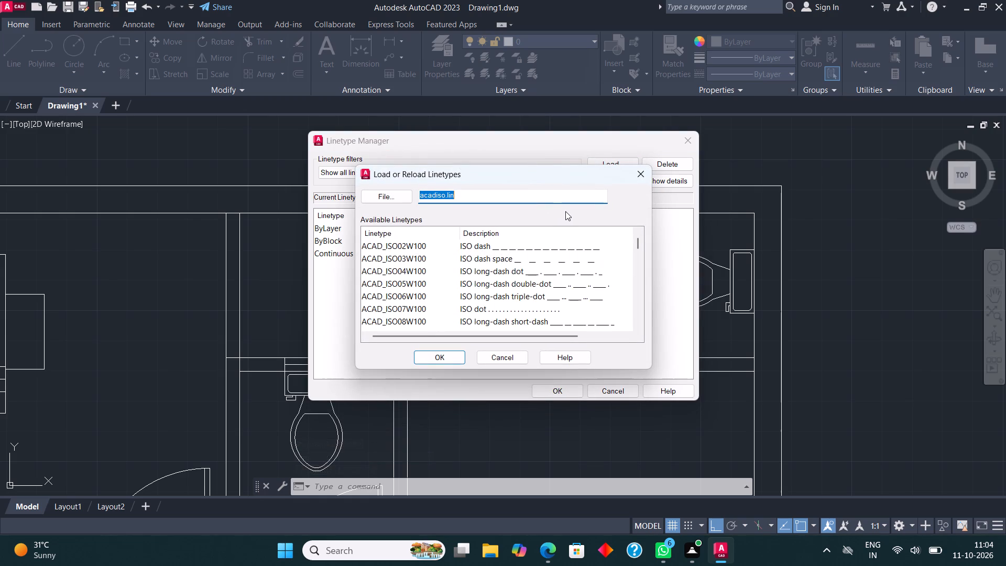
click(520, 249)
click(438, 361)
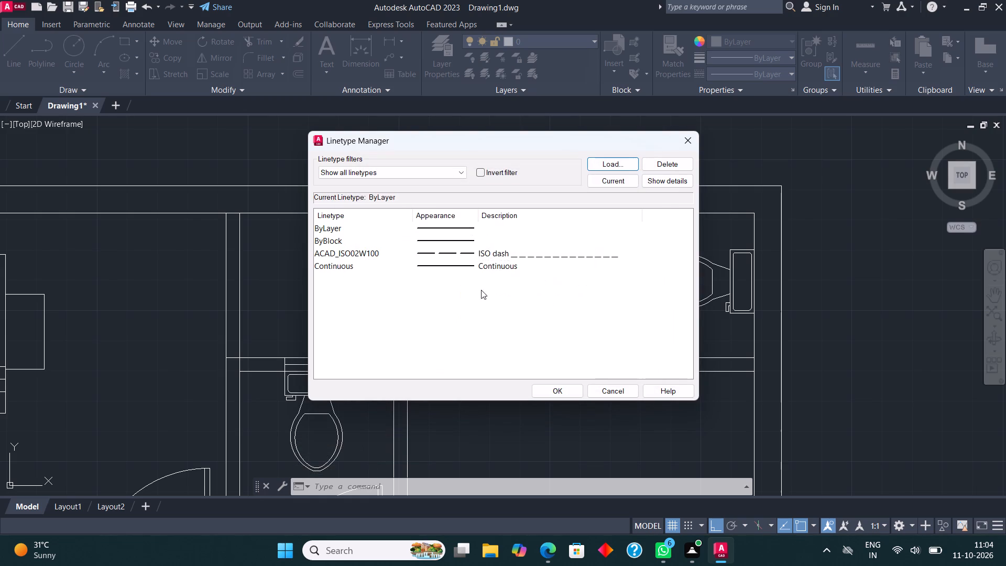
click(501, 252)
click(621, 181)
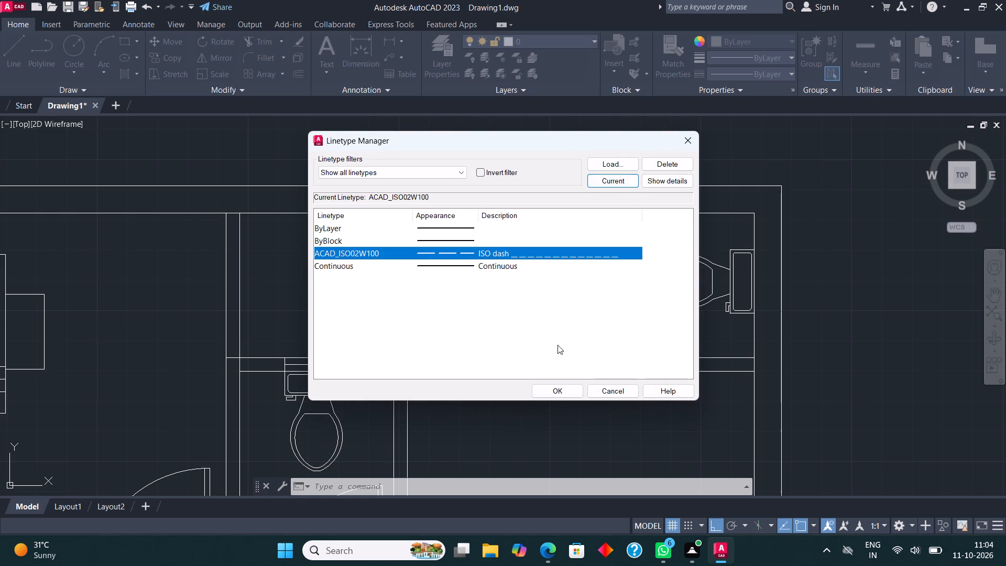
click(560, 388)
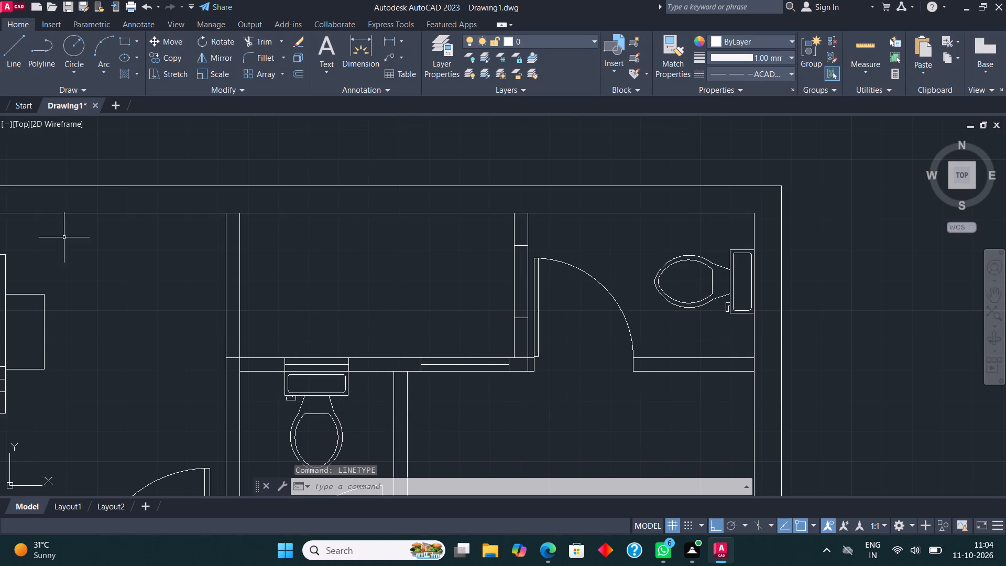
Draw two dashed diagonal lines between opposite inner corners of the empty space between the bedroom and the upper-right toilet, forming an X.
click(12, 42)
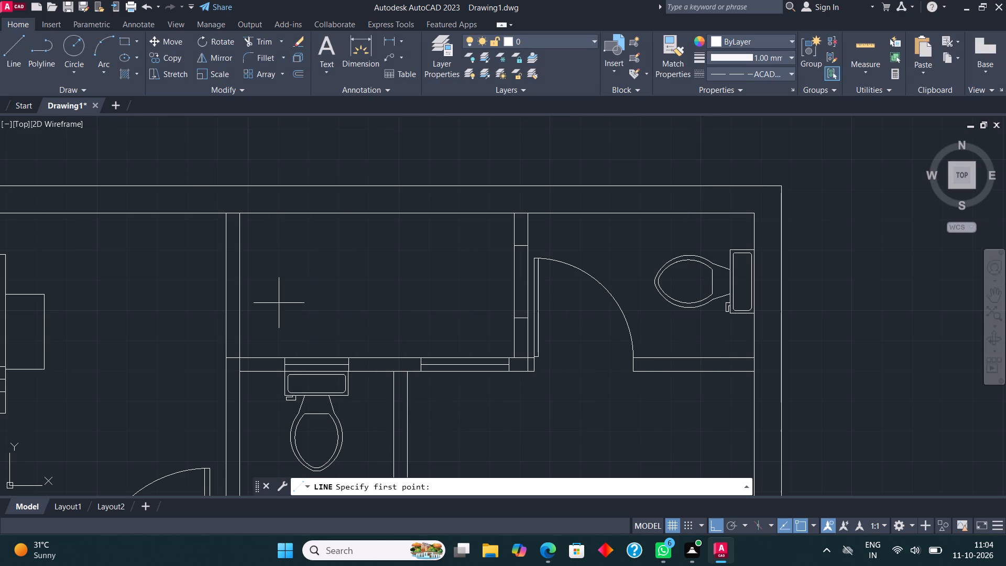
click(245, 355)
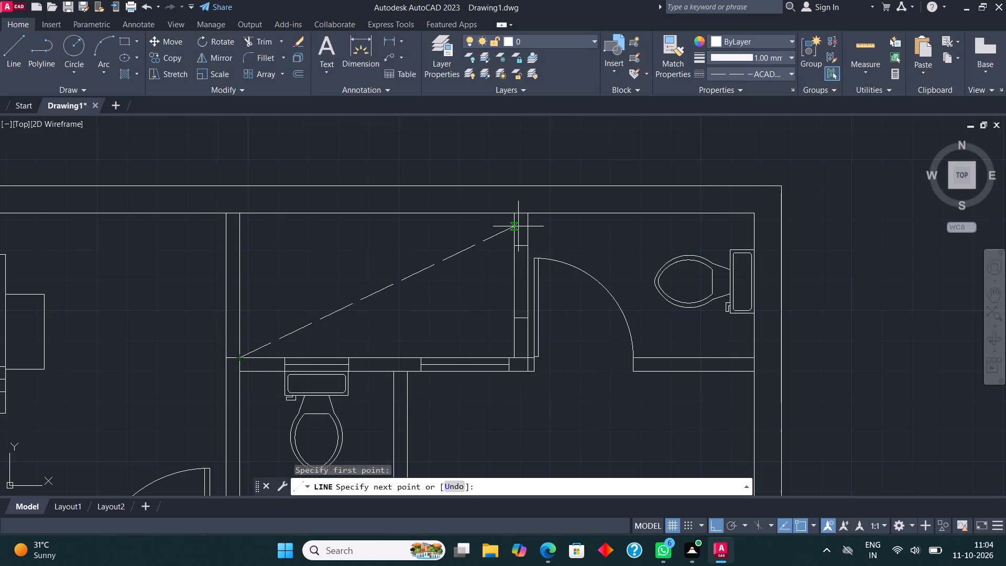
click(511, 216)
click(14, 35)
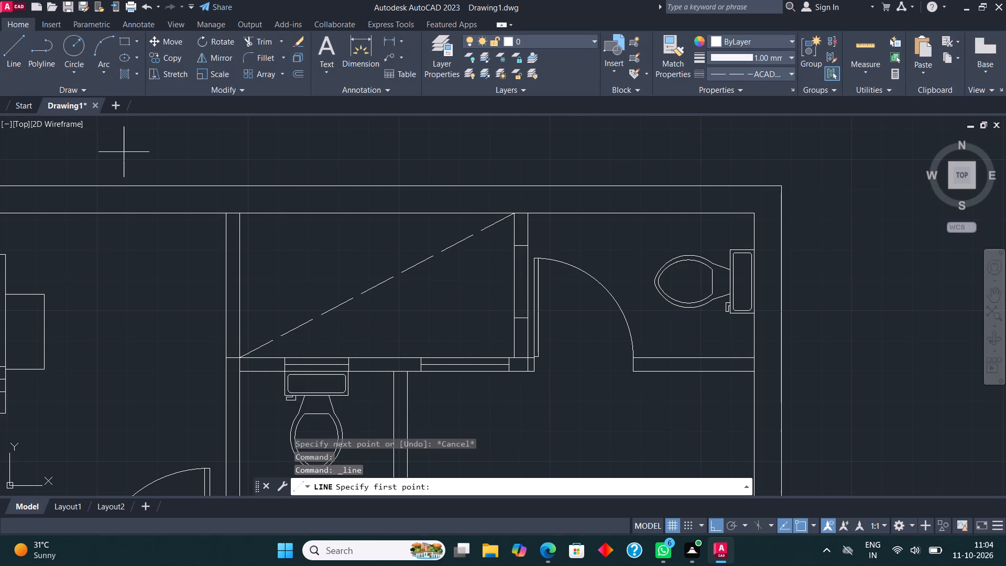
click(235, 214)
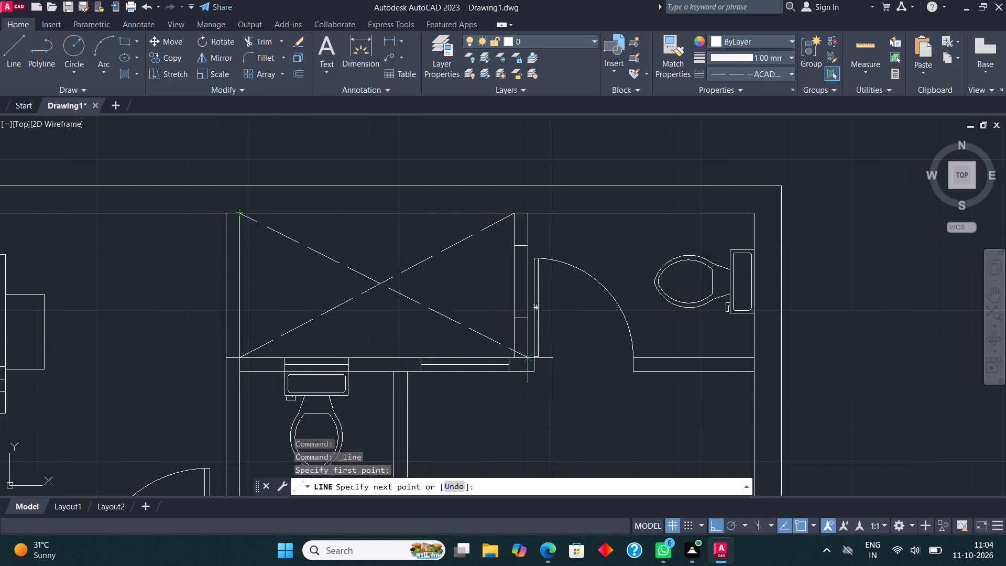
click(515, 357)
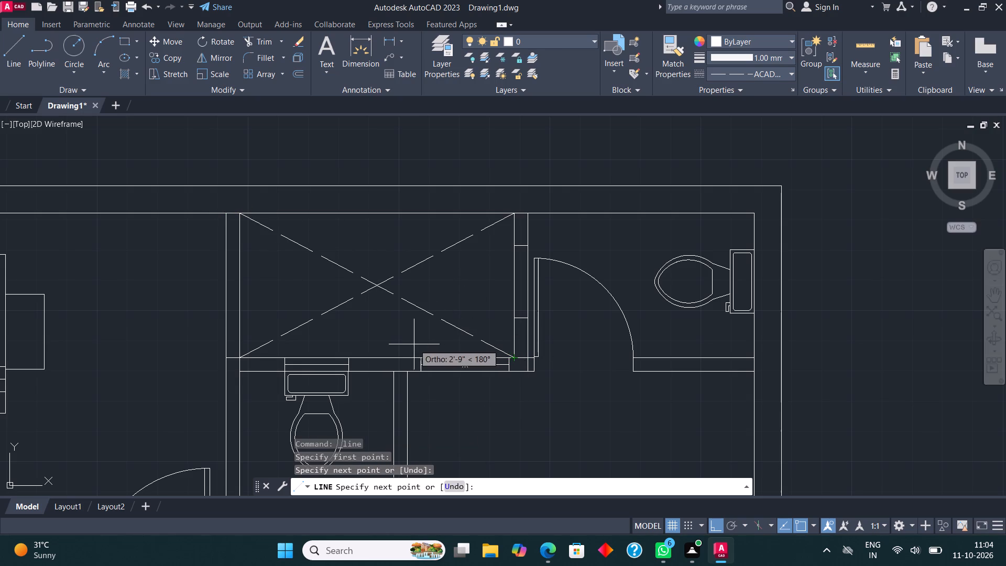
key(Escape)
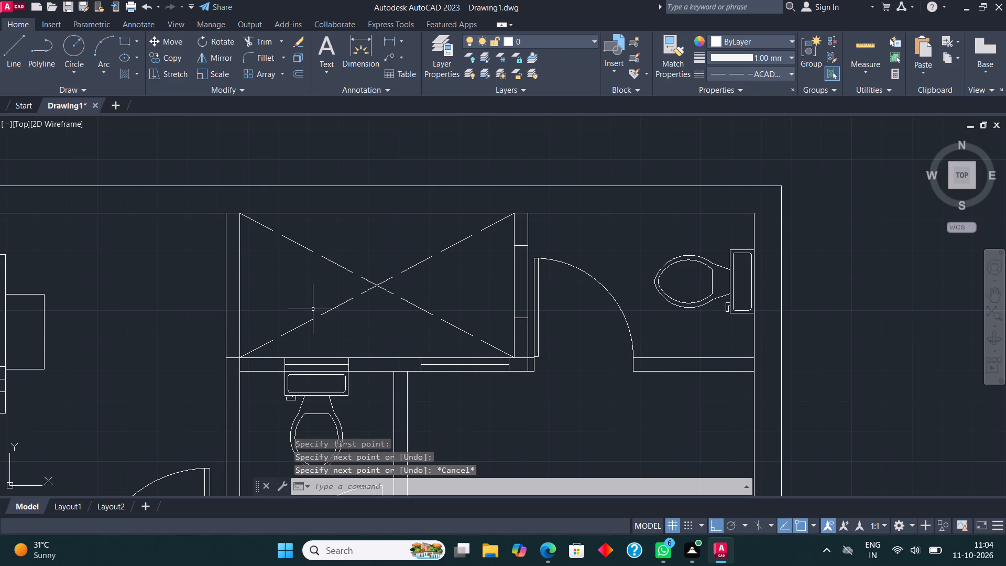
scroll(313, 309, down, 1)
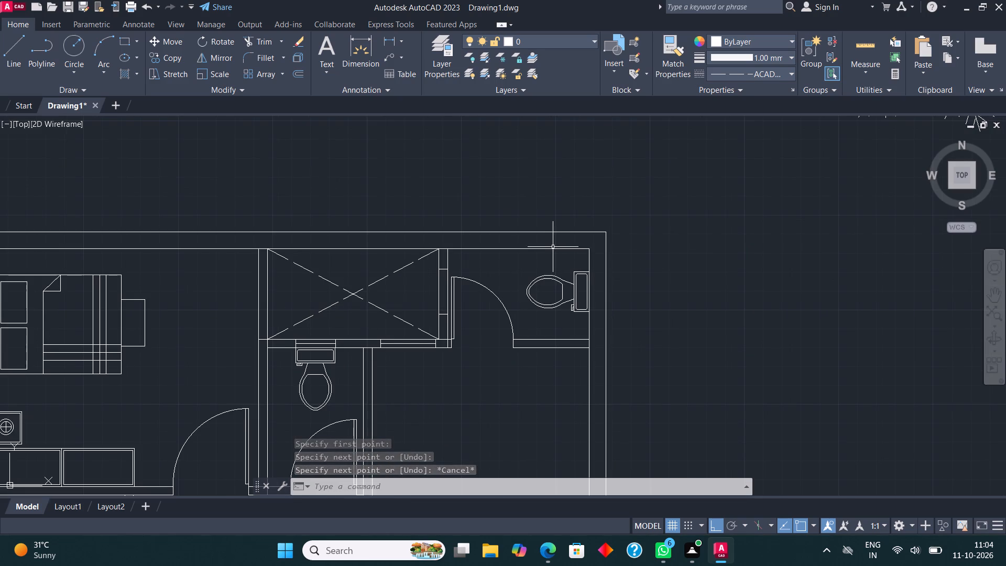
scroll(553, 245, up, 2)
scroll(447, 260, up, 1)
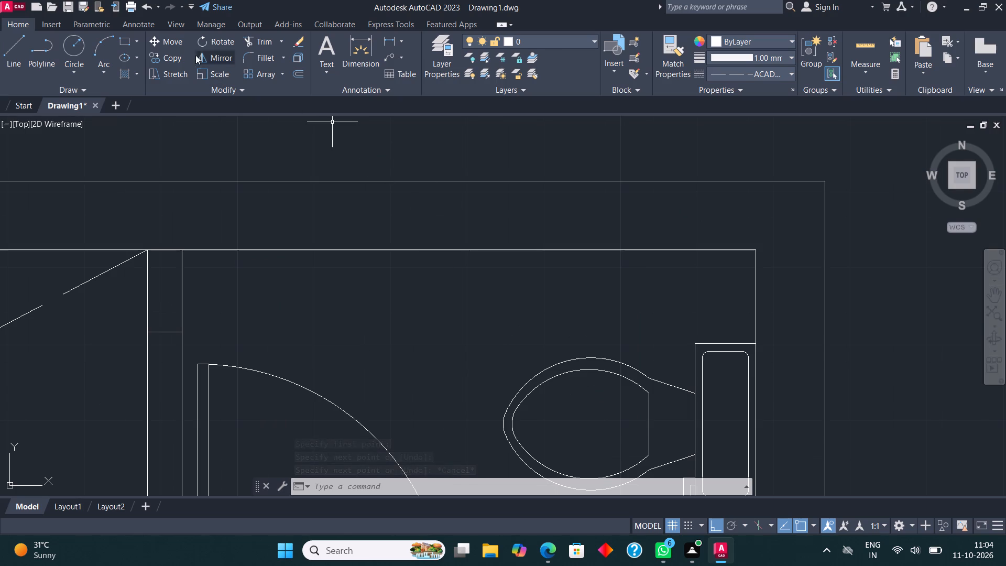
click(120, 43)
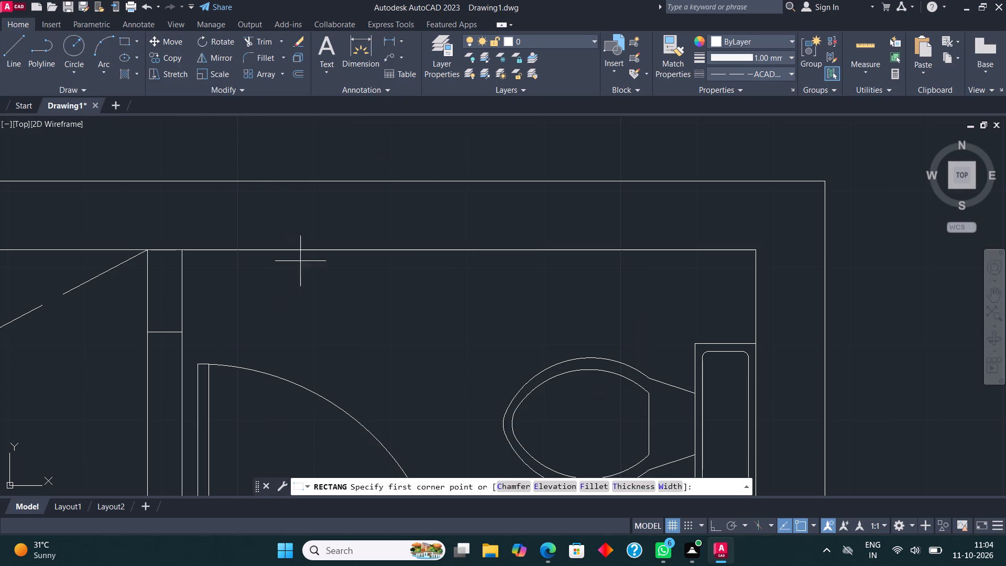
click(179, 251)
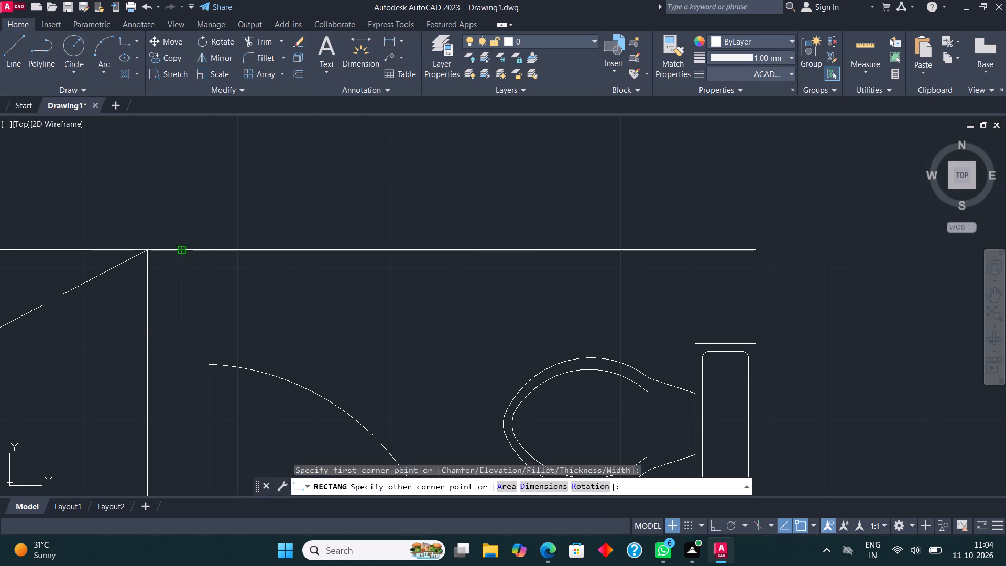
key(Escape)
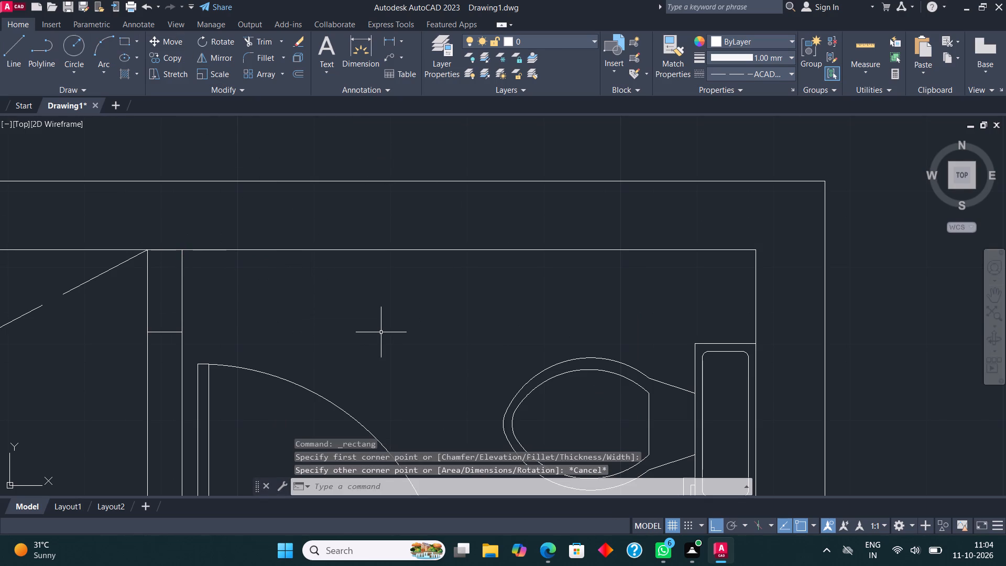
Make ByLayer the current linetype again.
text(li)
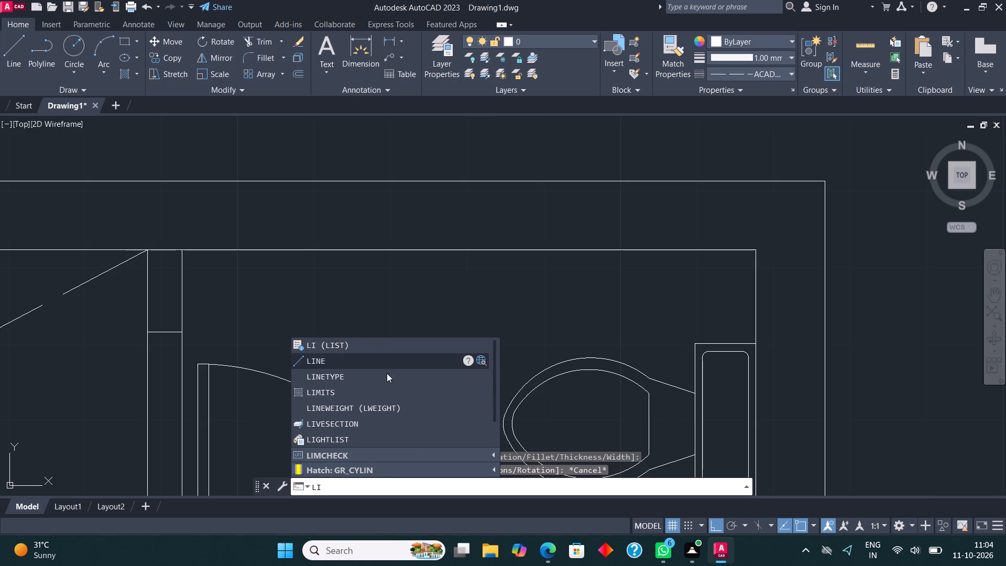
click(382, 379)
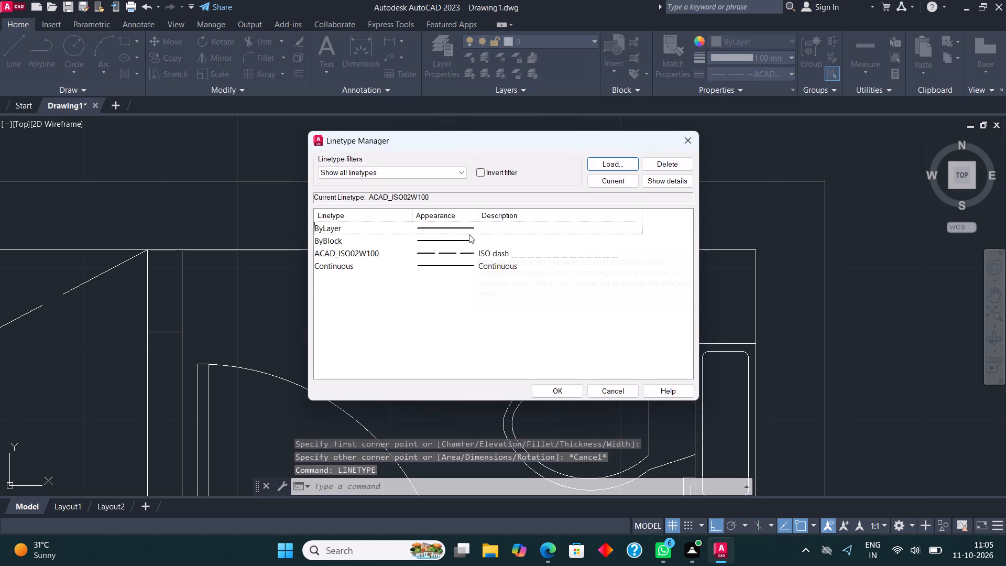
click(470, 231)
click(627, 183)
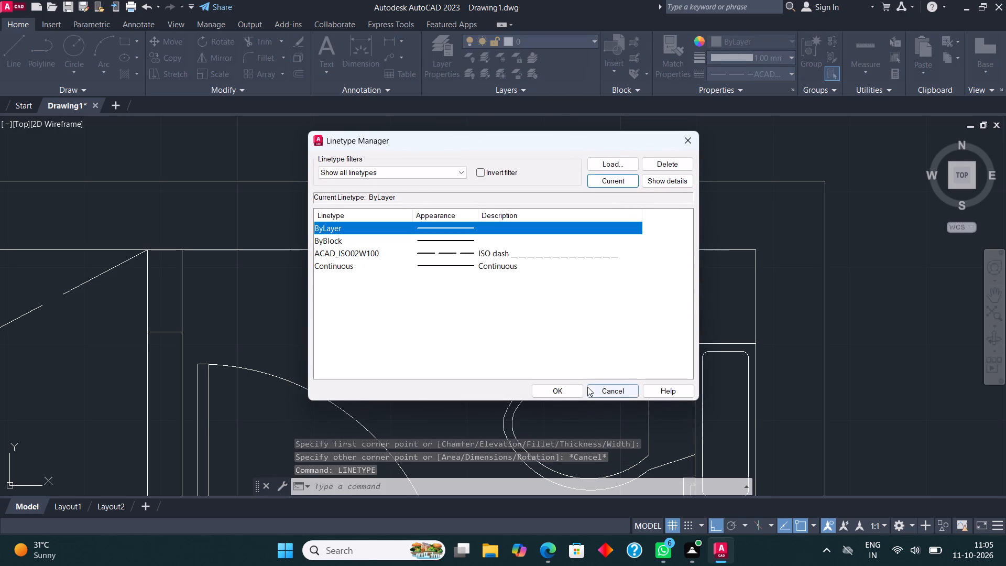
click(562, 391)
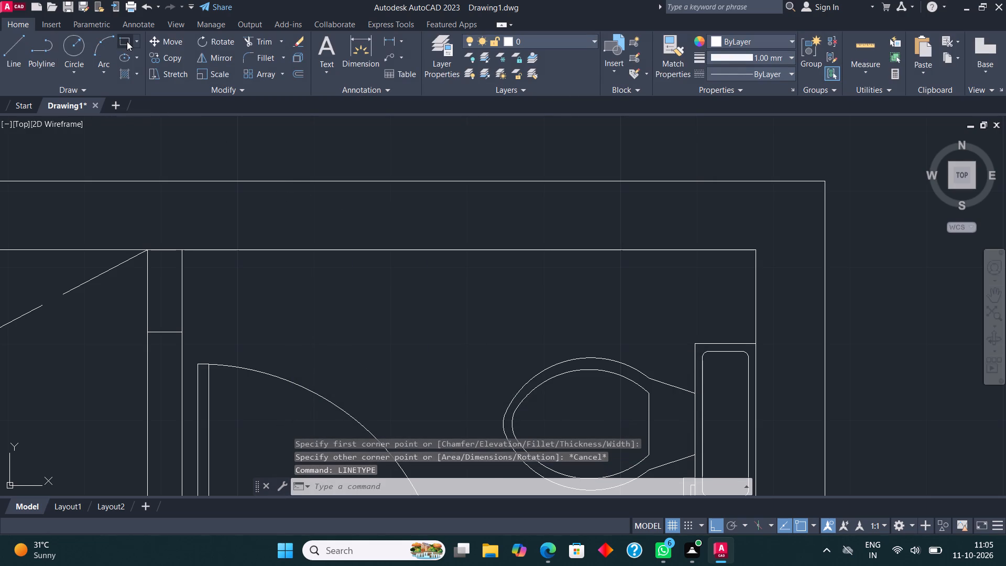
Draw a rectangular washbasin counter in the upper-left inner corner of the upper-right toilet, above the door swing.
click(127, 41)
click(185, 248)
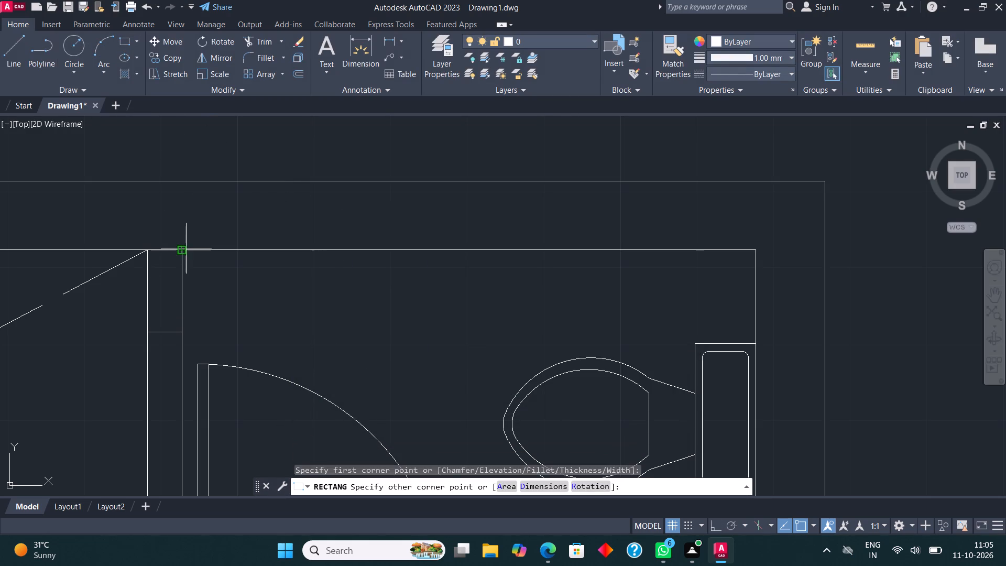
click(347, 342)
scroll(412, 205, down, 2)
scroll(392, 221, up, 2)
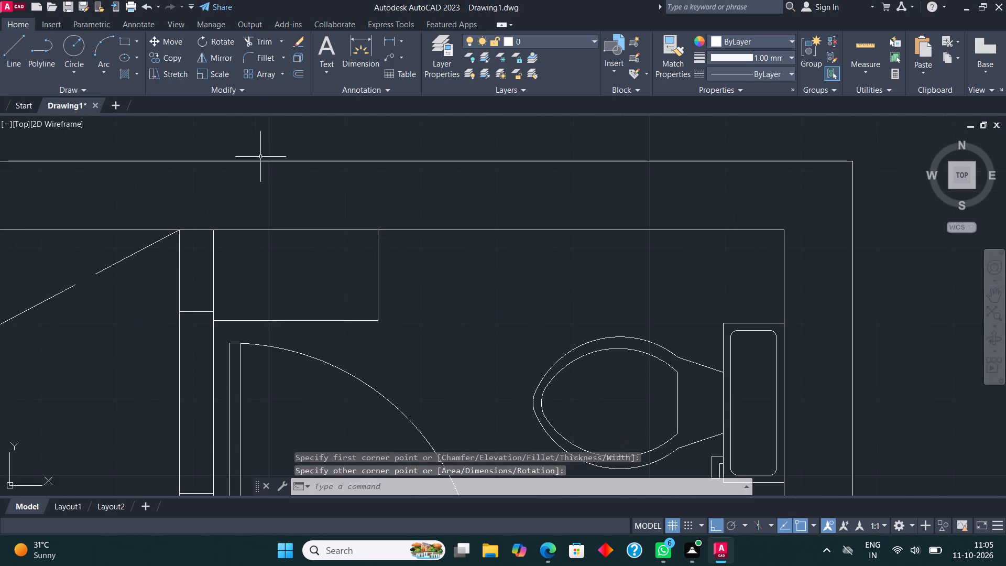
Draw a basin ellipse inside the counter from its centre, with its longer half-axis about 6".
click(125, 52)
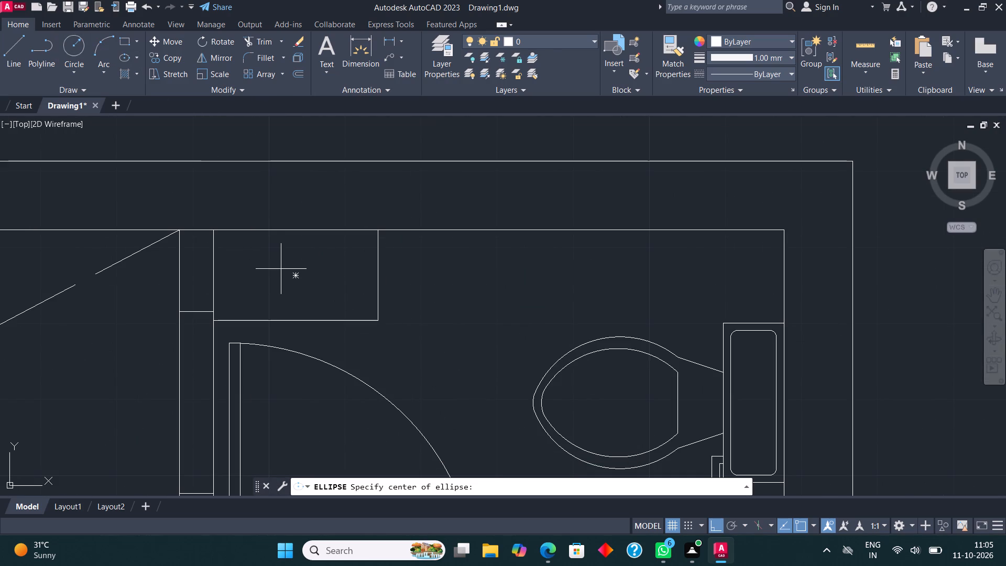
click(281, 273)
click(305, 276)
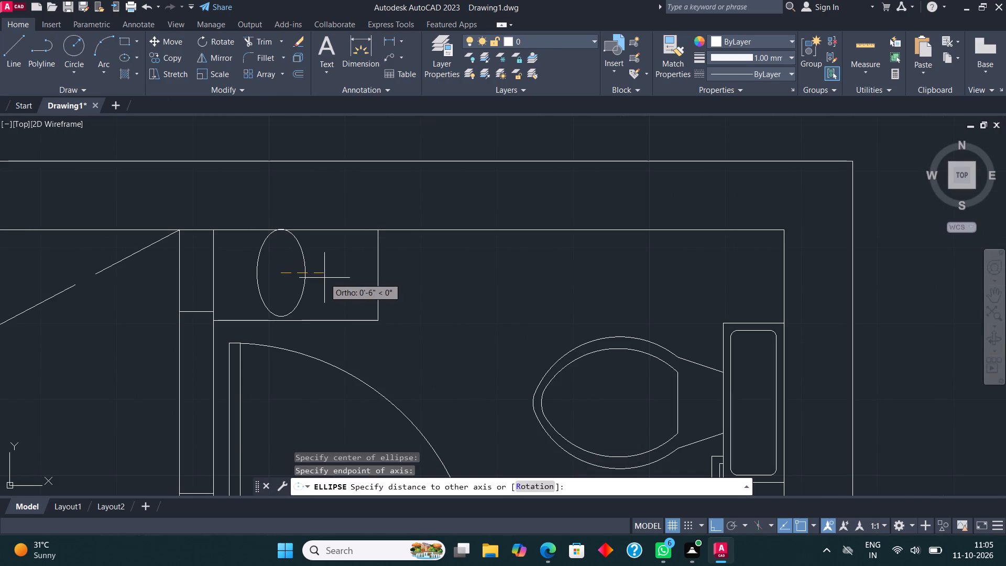
click(324, 278)
Rotate the basin ellipse a quarter turn so its long axis is horizontal and move it to the middle of the counter.
click(305, 275)
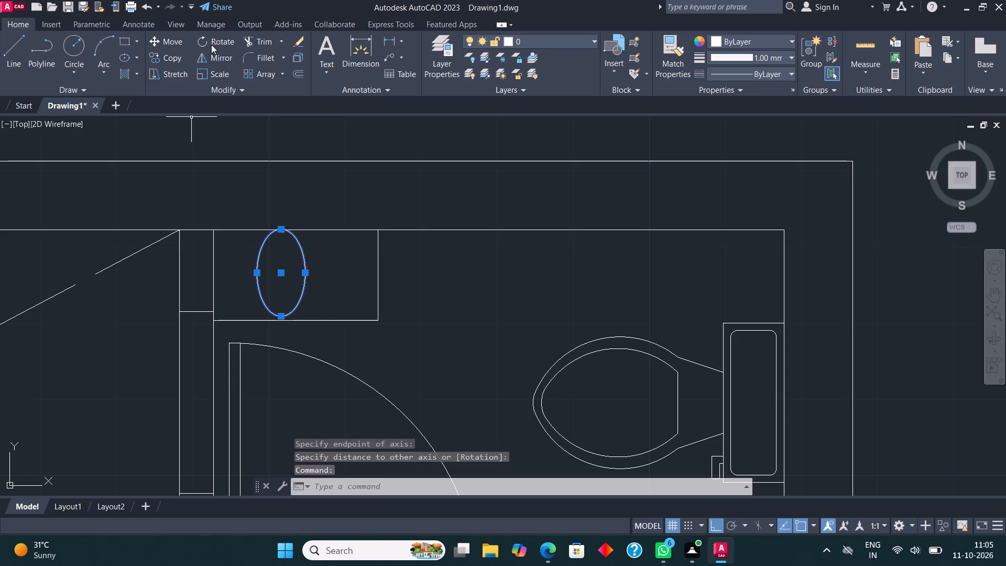
click(211, 44)
click(283, 270)
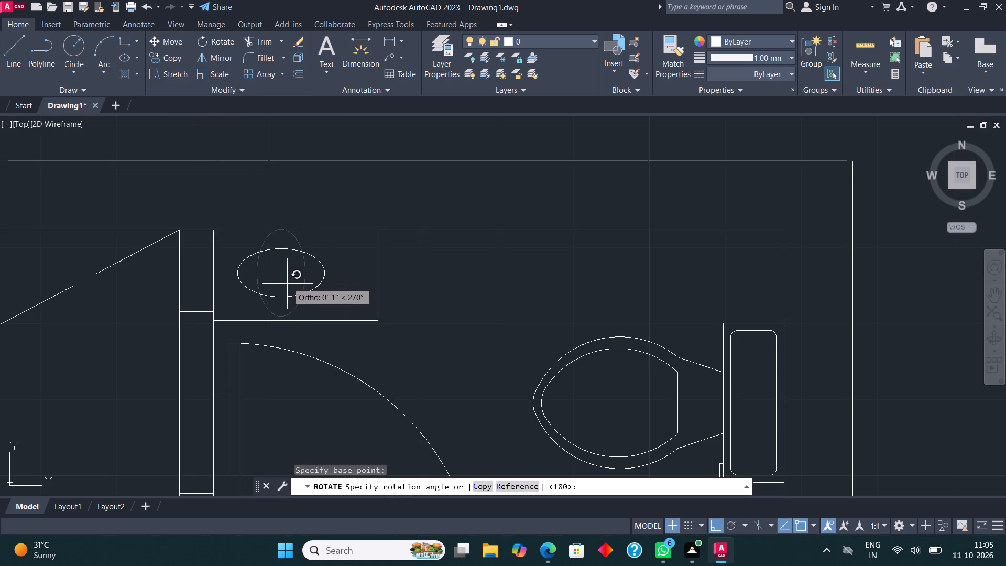
click(288, 284)
click(279, 249)
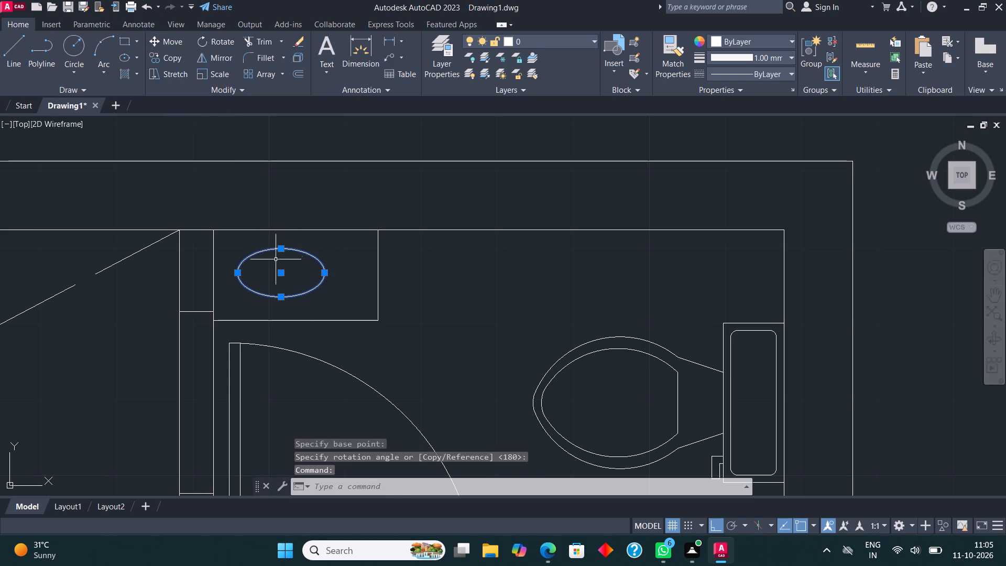
click(164, 43)
click(280, 276)
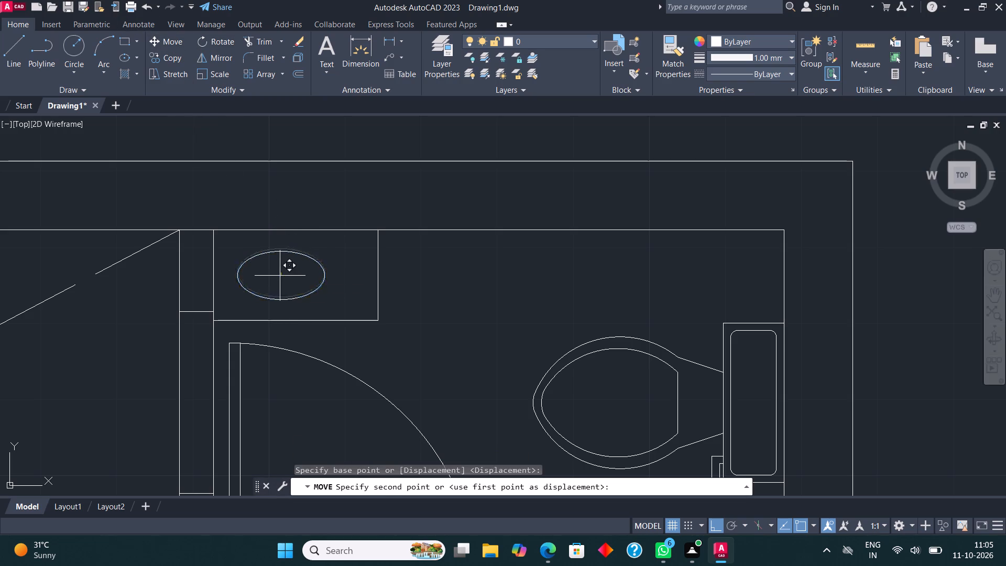
click(297, 277)
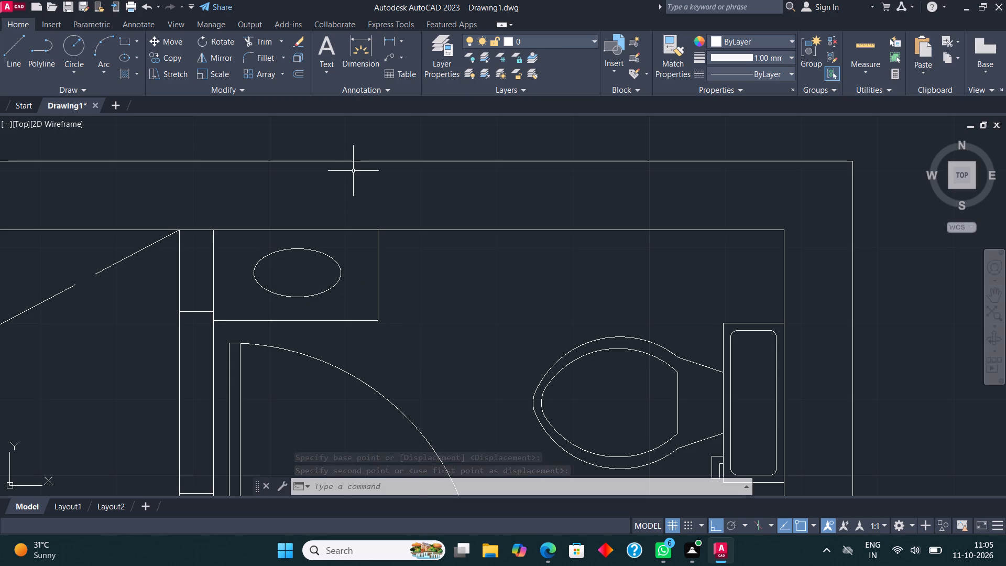
Draw a small drain circle at the centre of the basin ellipse.
click(75, 40)
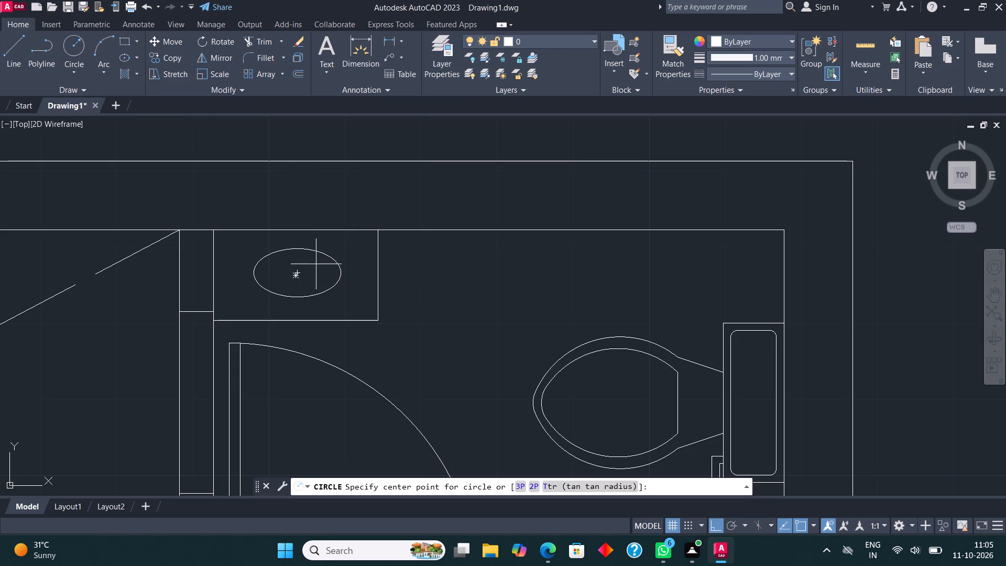
click(301, 274)
click(301, 274)
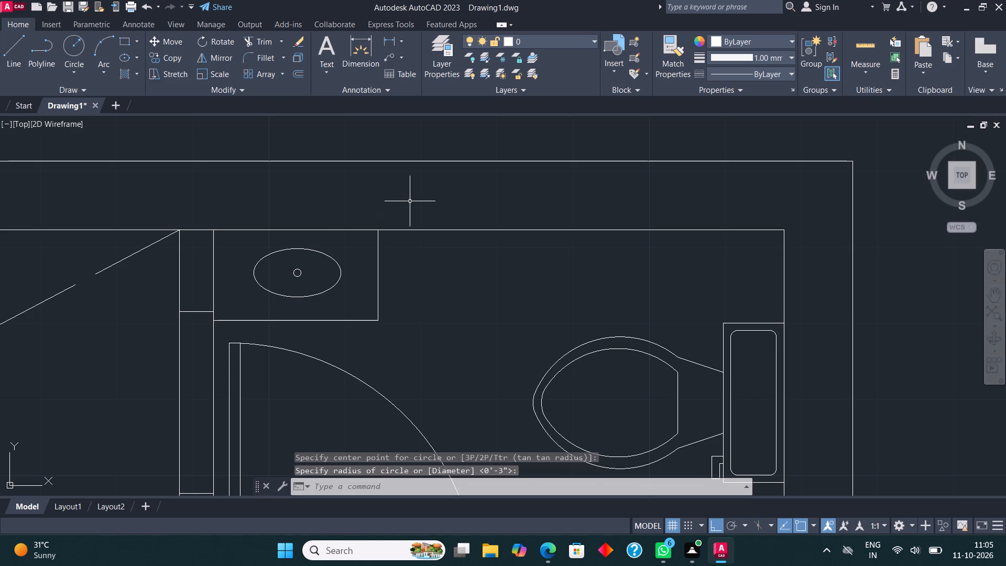
Copy the complete bed with its pillows, blanket and foot-end rectangle to the empty area east of the floor plan.
scroll(410, 201, down, 3)
middle_drag(435, 281, 443, 225)
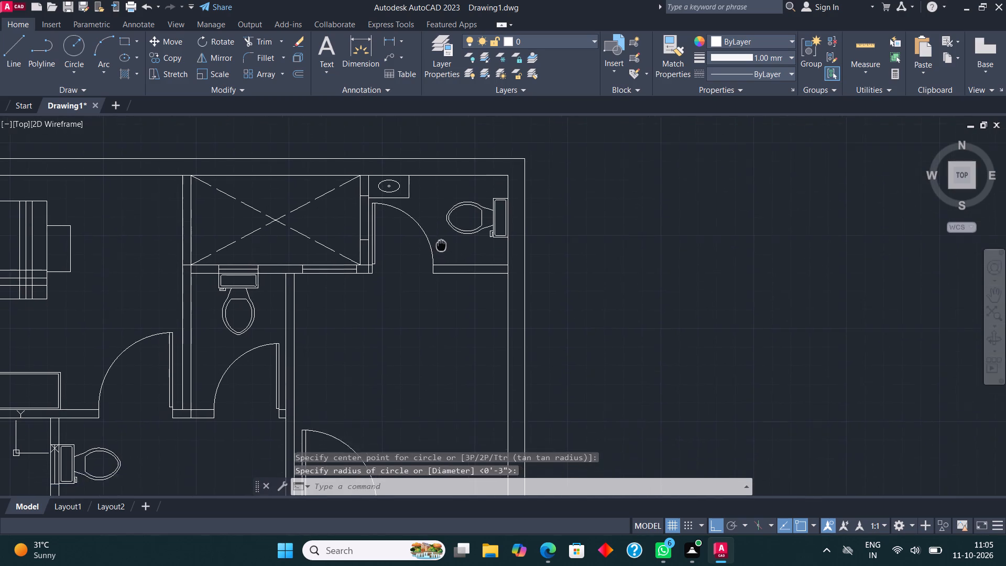
middle_drag(443, 225, 733, 254)
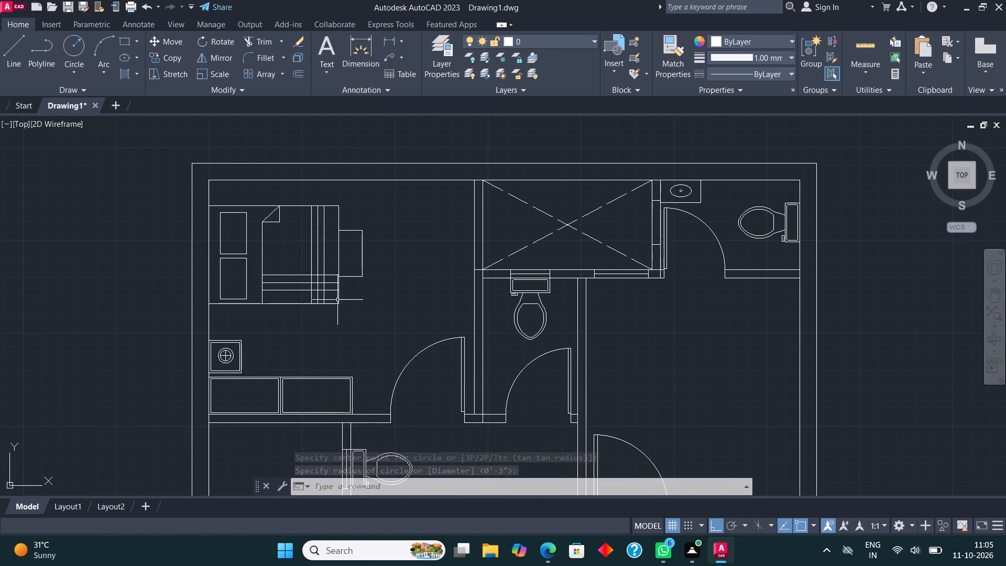
click(349, 322)
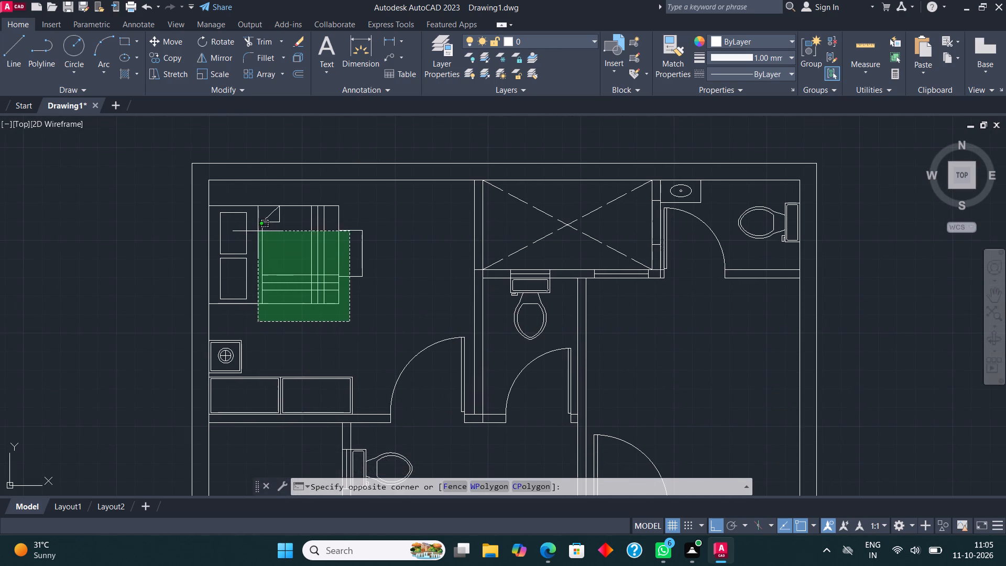
click(232, 197)
click(173, 58)
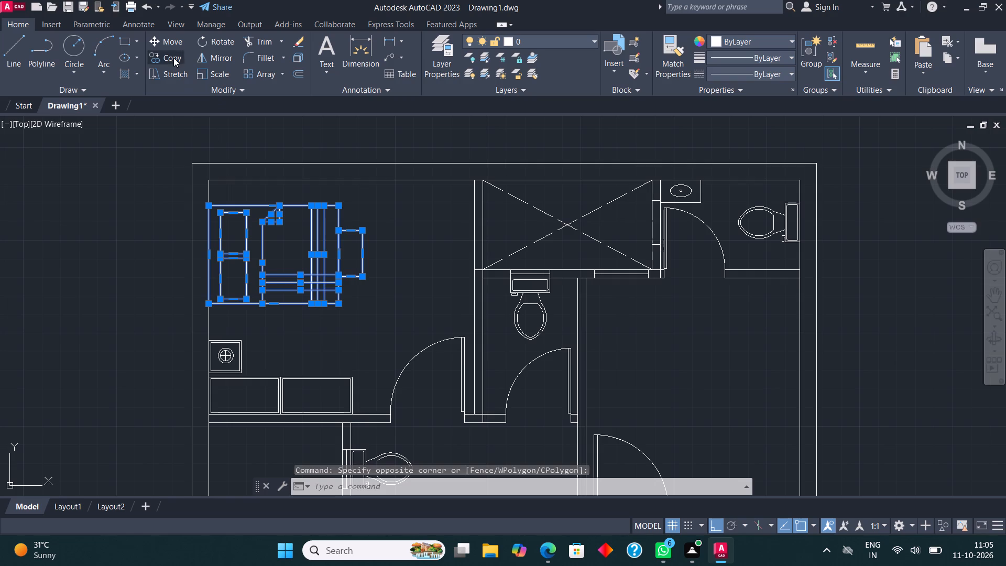
click(295, 270)
scroll(229, 297, down, 2)
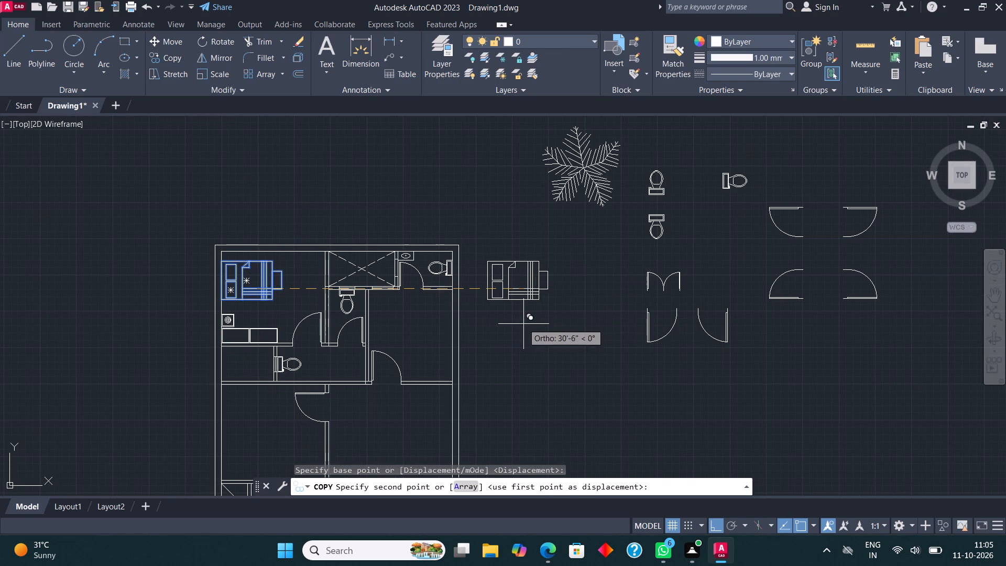
click(532, 325)
key(Escape)
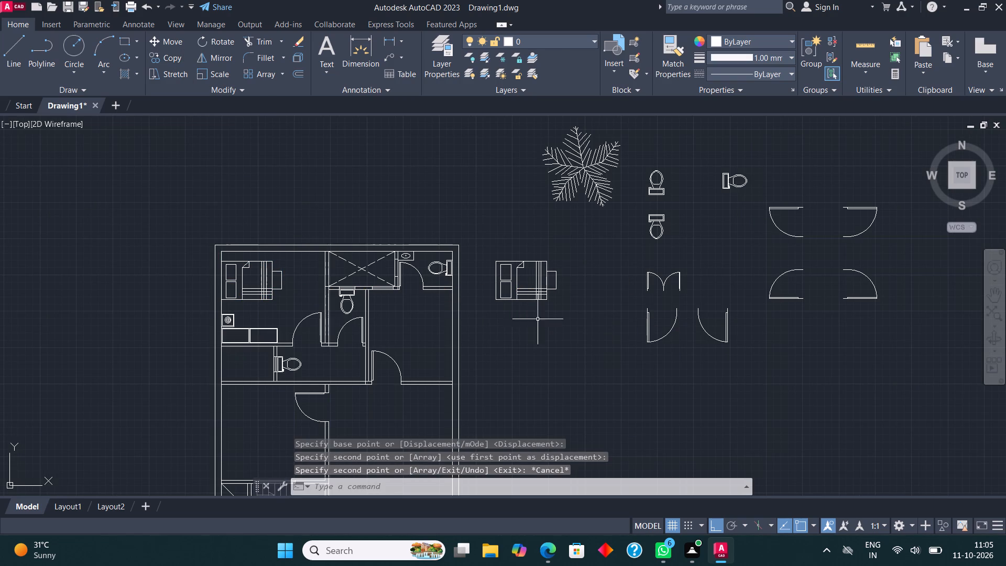
Rotate the copied bed 90° counterclockwise so its pillows are at the lower end.
scroll(557, 290, up, 1)
click(557, 361)
click(442, 217)
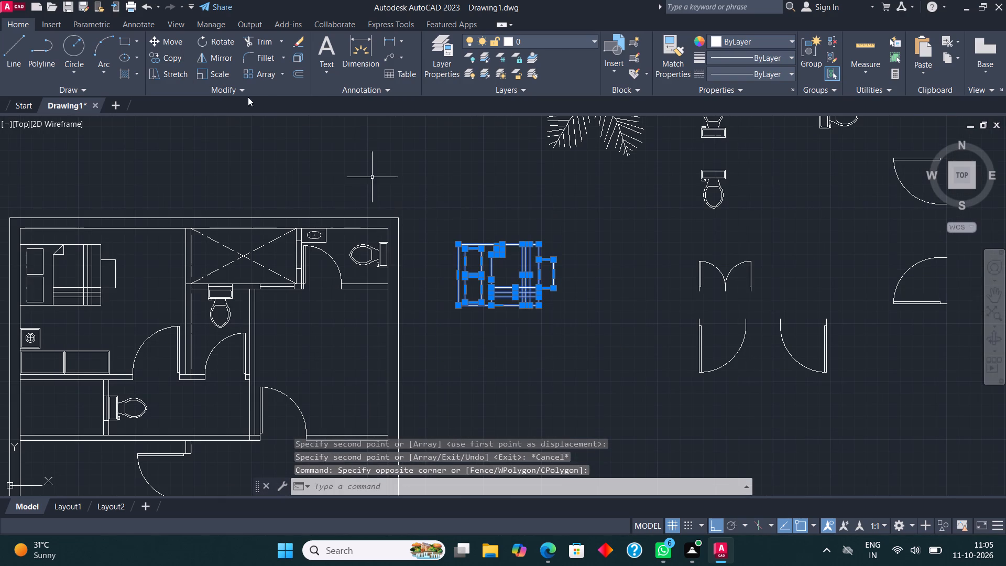
click(223, 42)
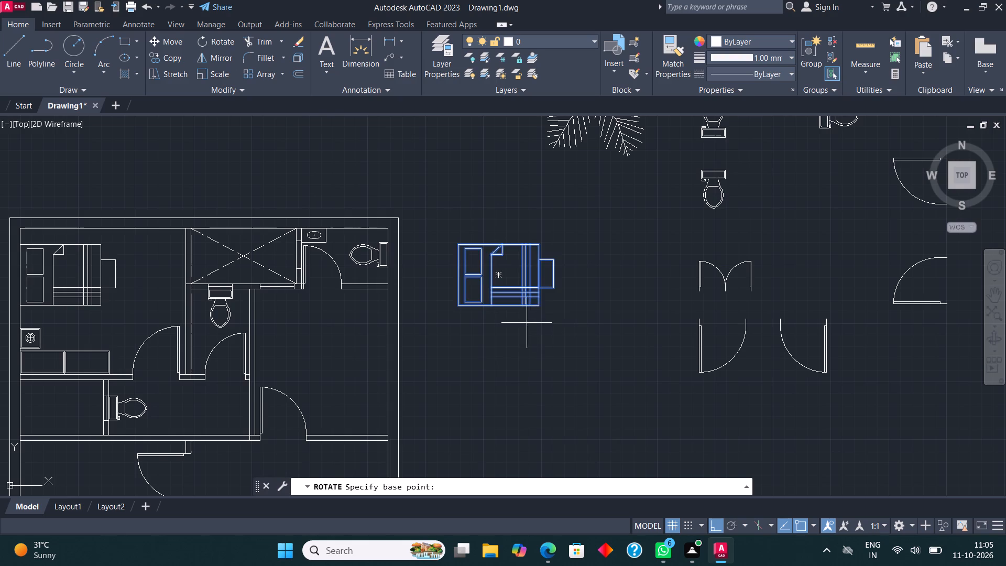
click(526, 322)
click(508, 203)
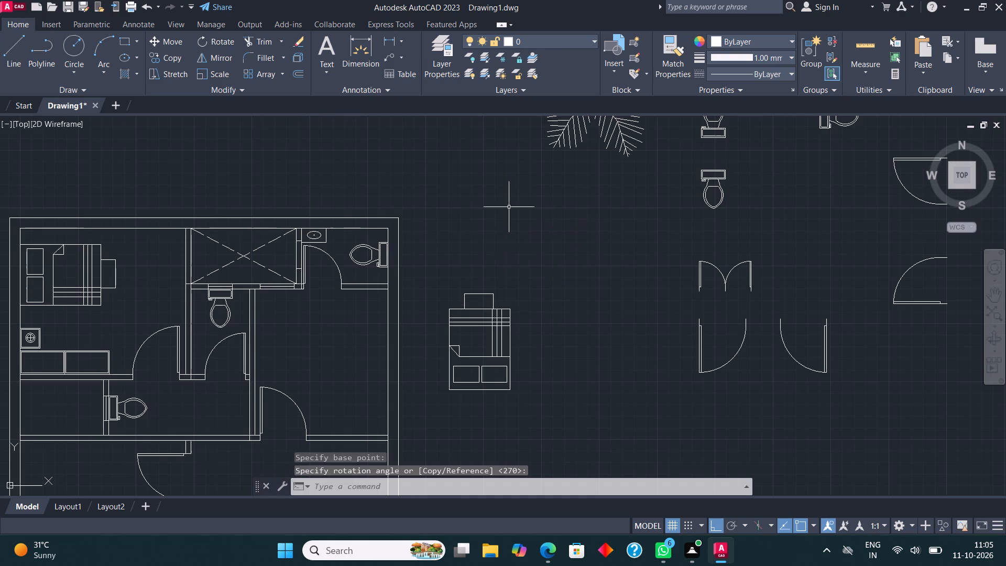
Move the rotated bed into the right-hand bedroom, with its head against the lower wall between the door and outer wall.
click(521, 406)
click(438, 269)
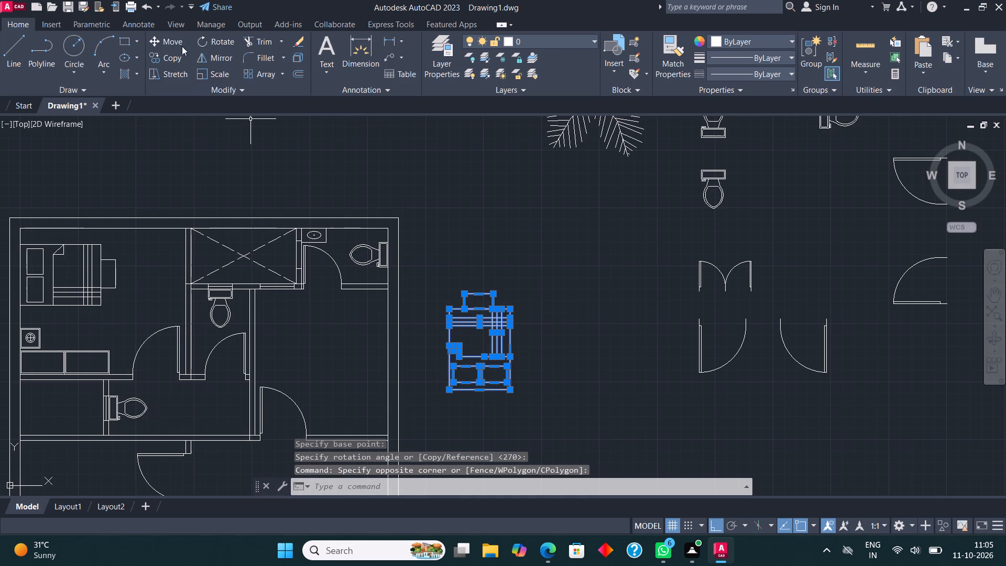
click(177, 43)
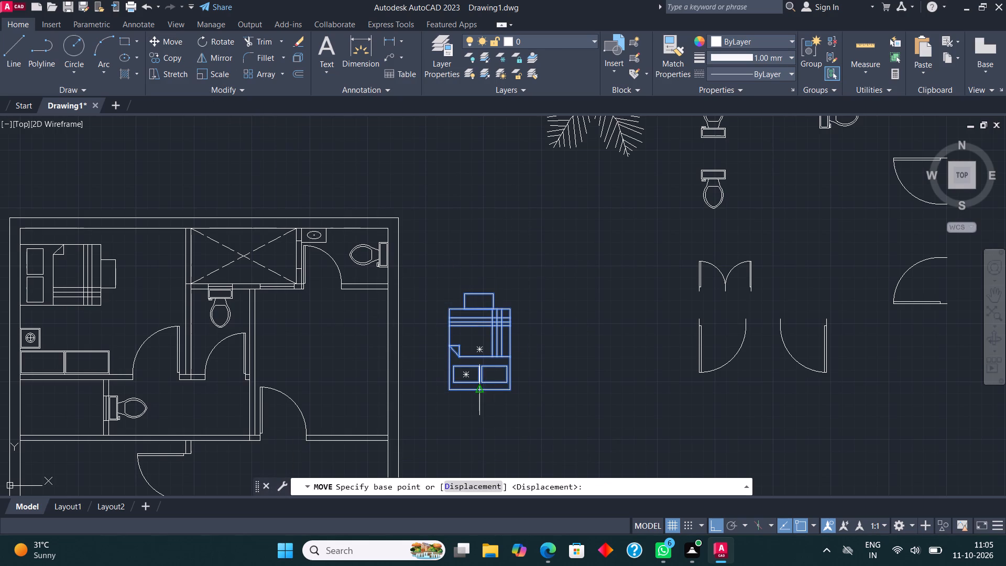
click(480, 393)
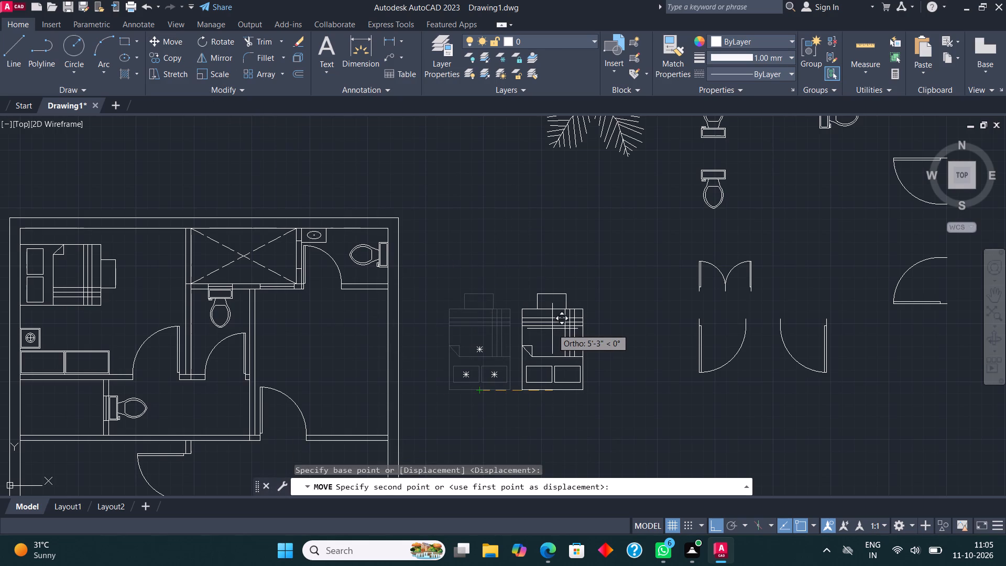
key(F8)
scroll(552, 329, down, 1)
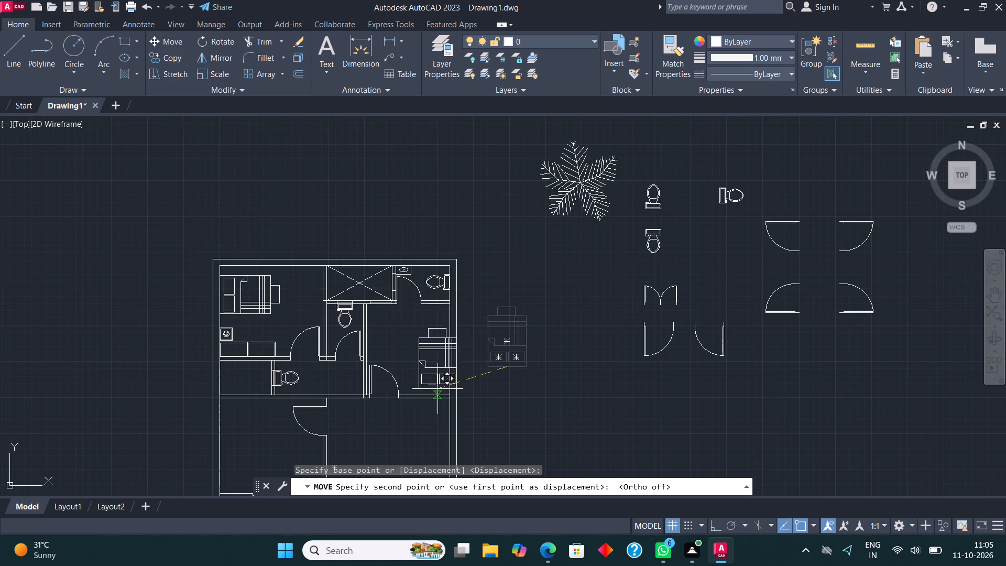
scroll(438, 389, up, 2)
click(400, 404)
Draw a vertical wardrobe rectangle in the upper-left corner of the right-hand bedroom, against the partition wall.
middle_drag(526, 273, 542, 282)
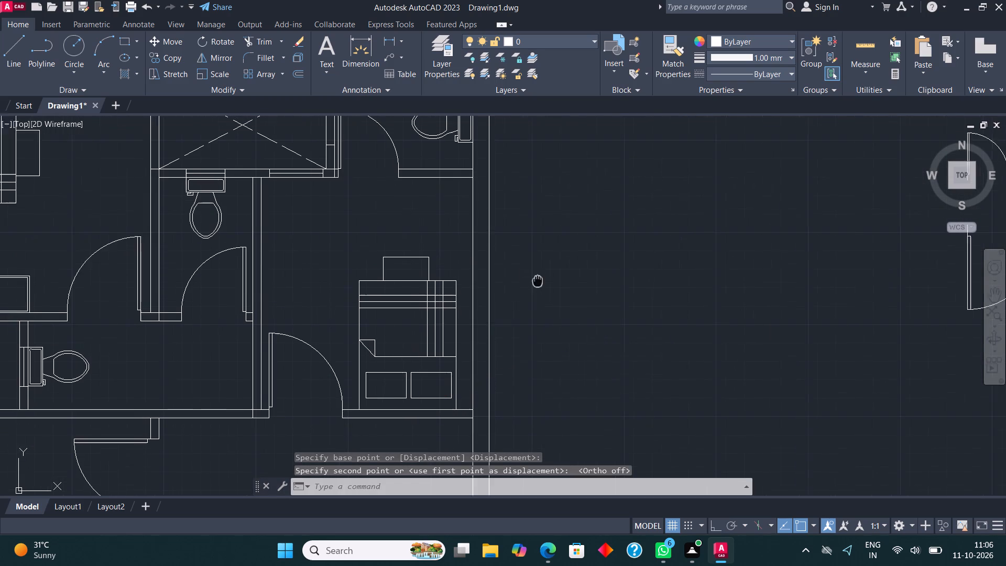
middle_drag(542, 282, 549, 288)
middle_drag(408, 216, 406, 255)
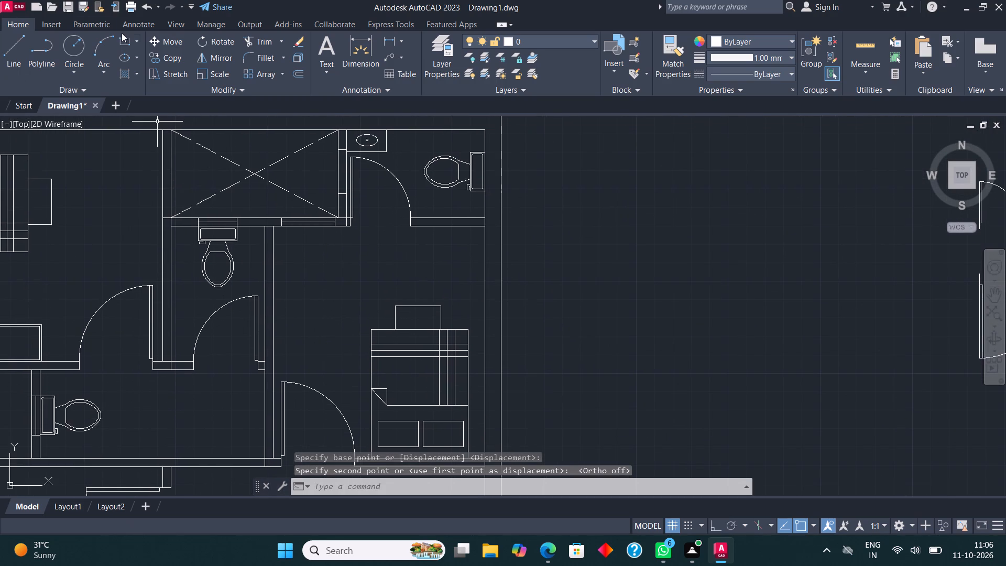
click(123, 39)
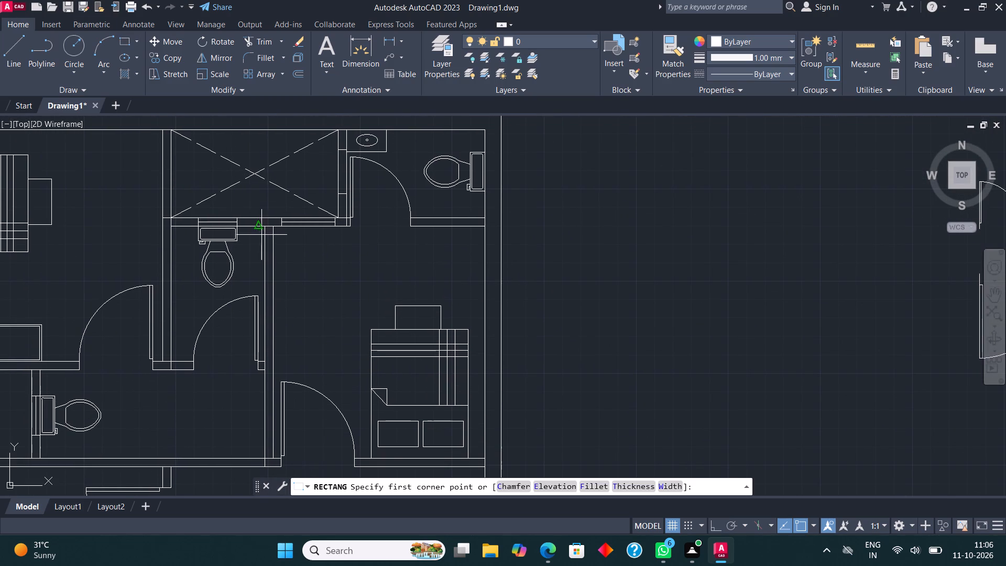
scroll(280, 251, up, 1)
click(268, 210)
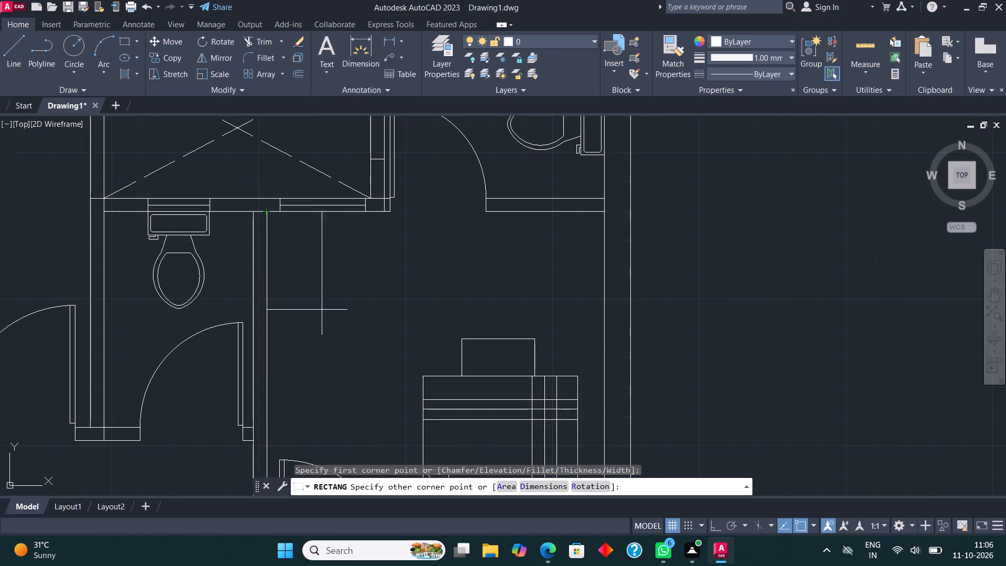
click(325, 342)
Offset the wardrobe rectangle 1" inward.
click(326, 342)
click(298, 75)
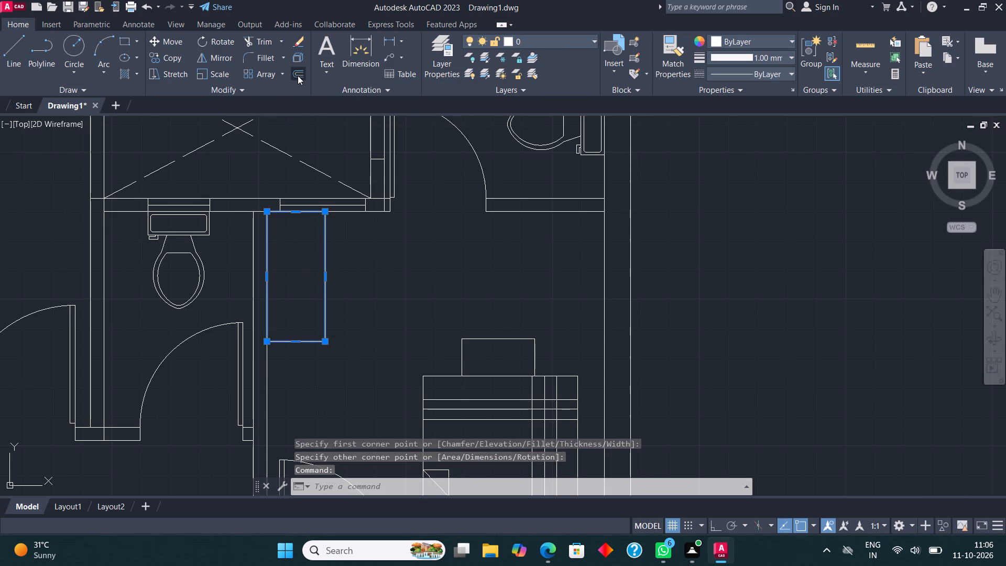
click(292, 212)
text(1")
key(Return)
click(292, 233)
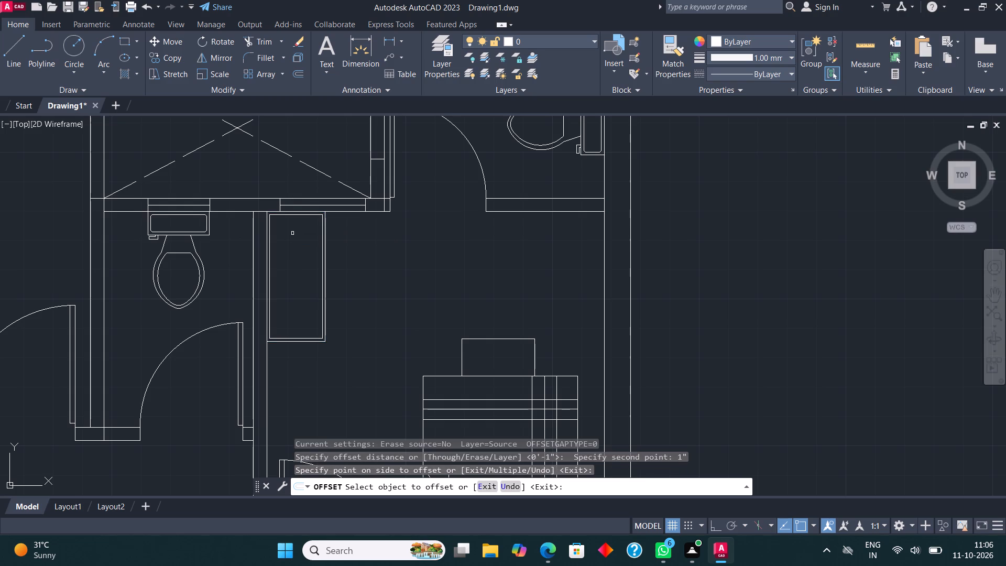
key(Escape)
Draw a narrow vertical rectangle along the partition directly below the wardrobe, above the right-hand bedroom's door.
middle_drag(271, 175, 267, 130)
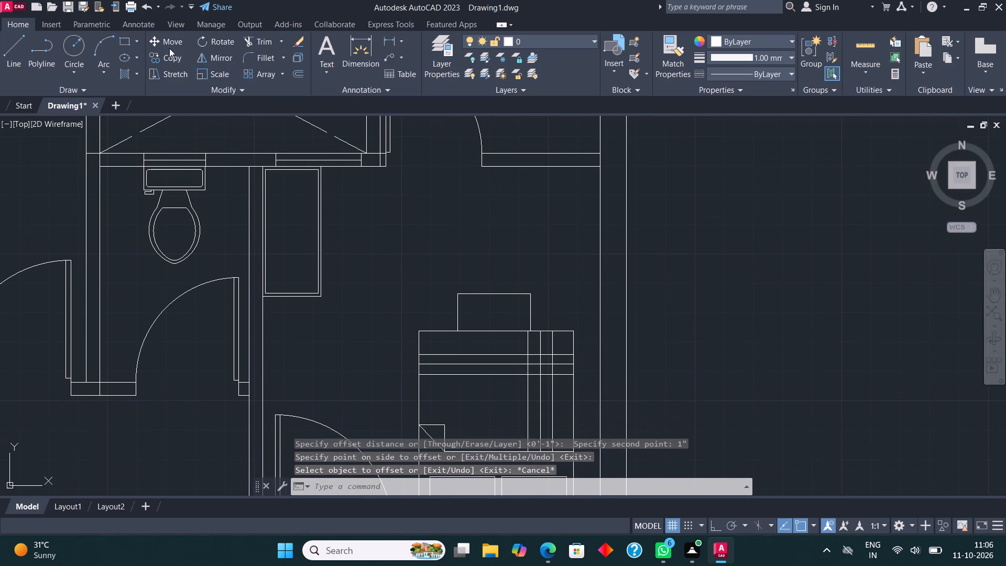
click(127, 36)
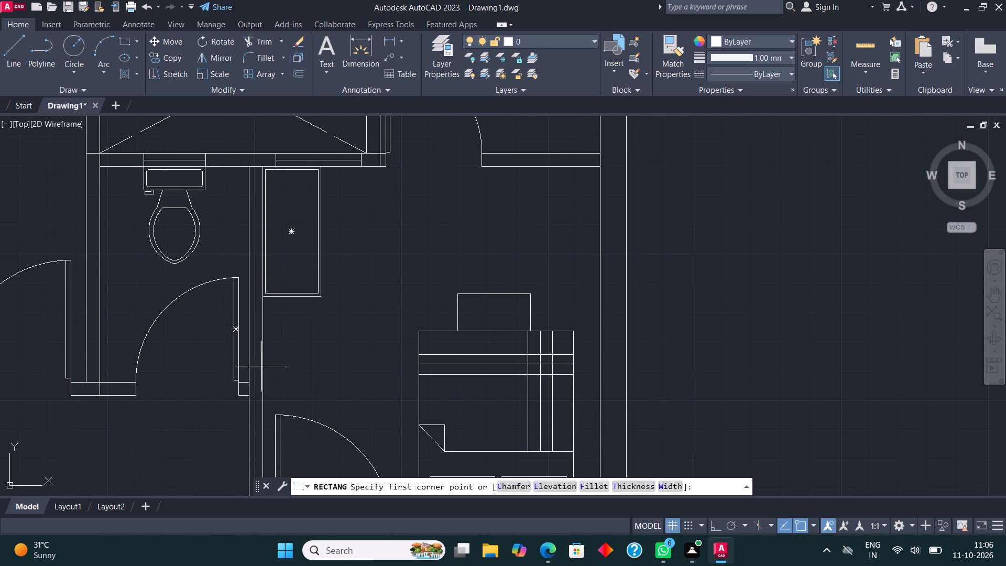
click(259, 296)
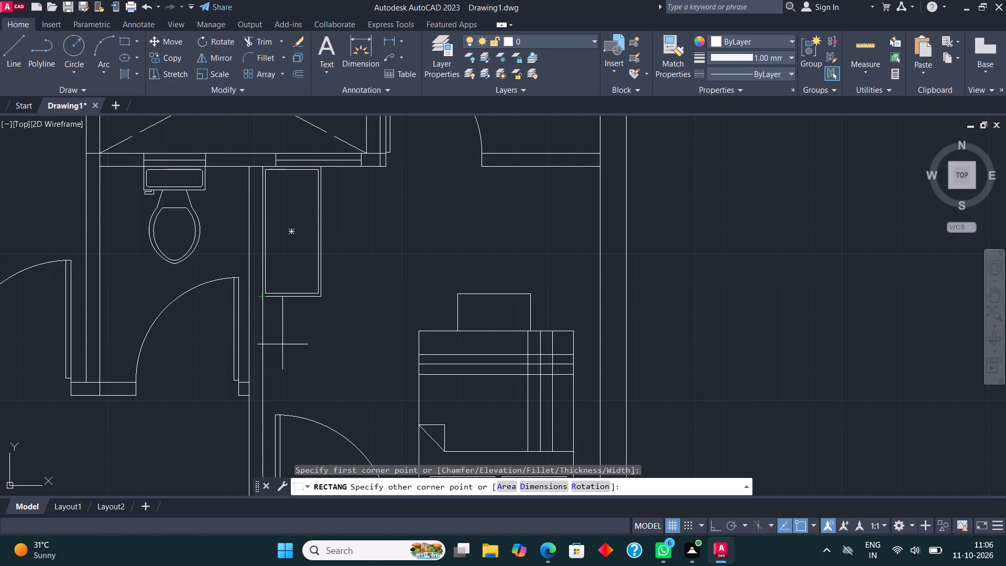
click(285, 377)
scroll(371, 239, down, 1)
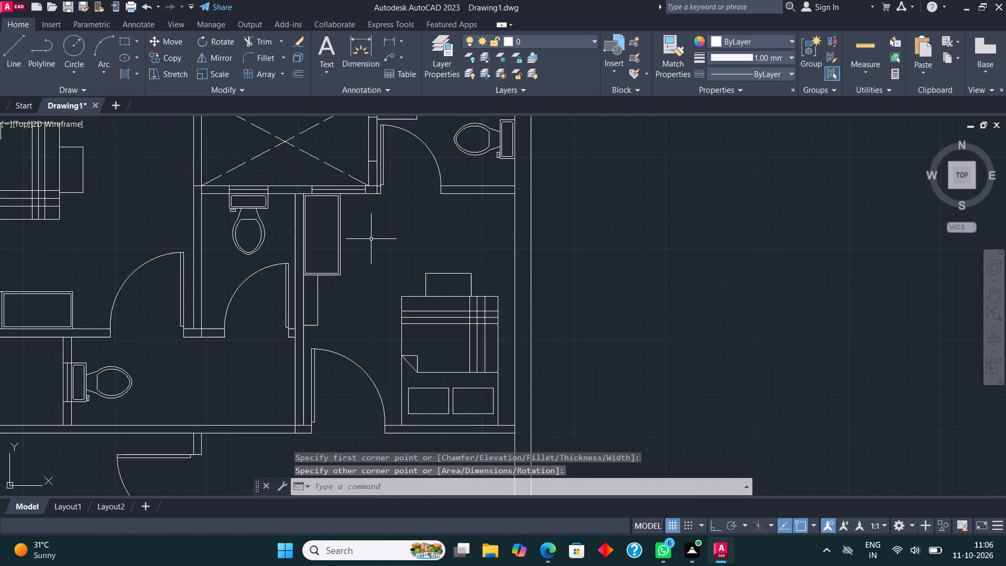
scroll(371, 239, down, 1)
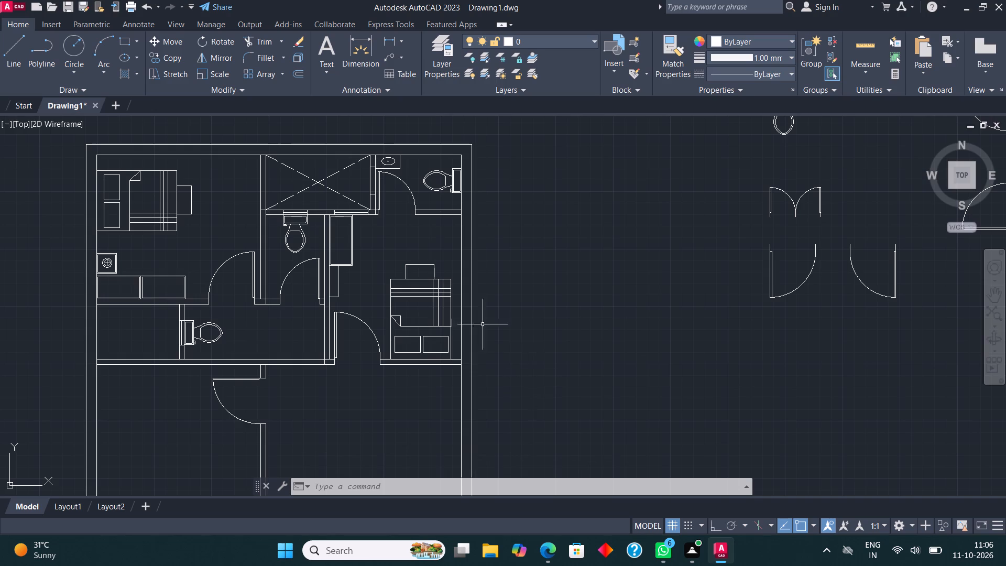
Draw a narrow vertical rectangle on the hall side of the middle-left room's partition, just below that room's door.
middle_drag(479, 296, 520, 208)
middle_drag(471, 259, 469, 118)
click(122, 39)
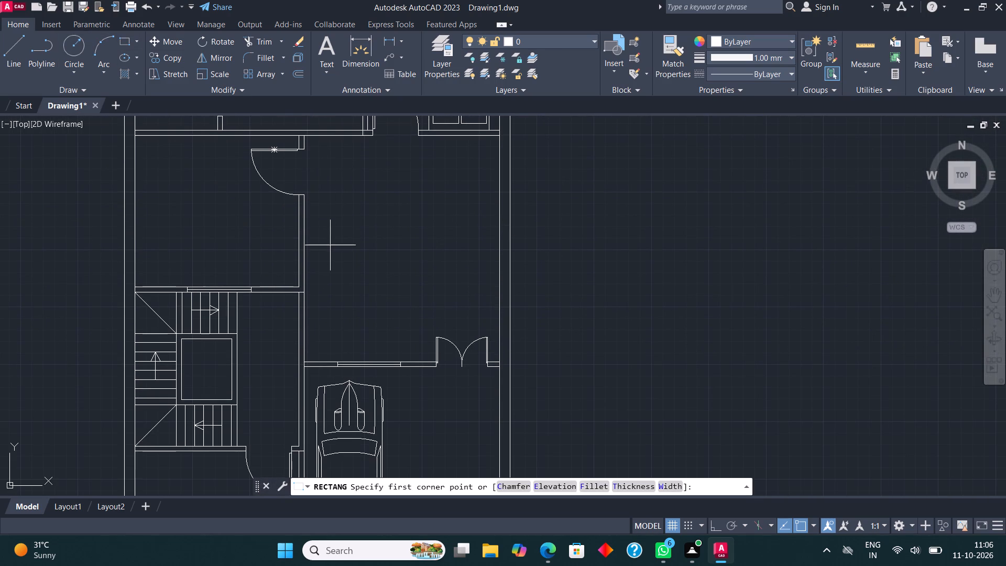
scroll(304, 219, up, 1)
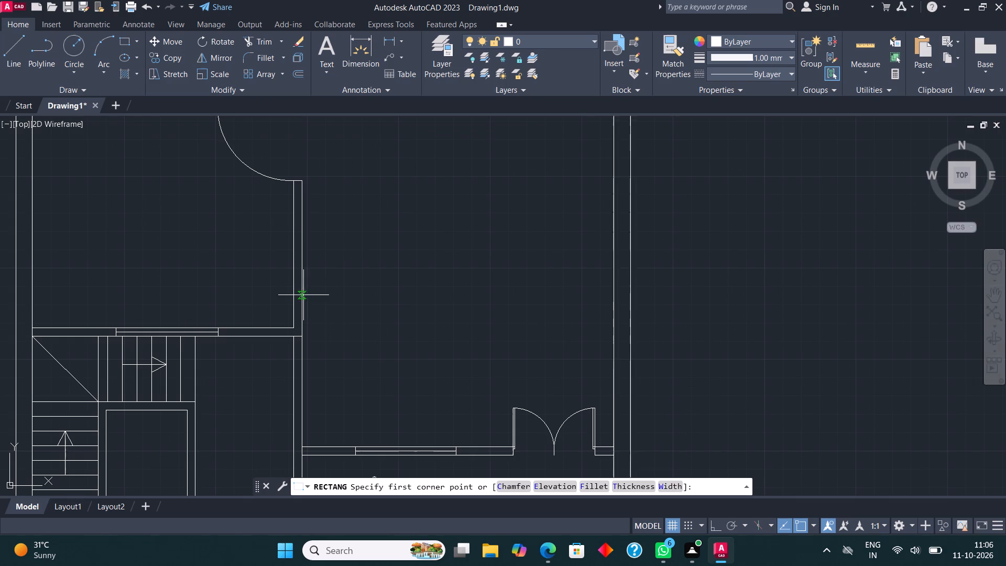
click(302, 321)
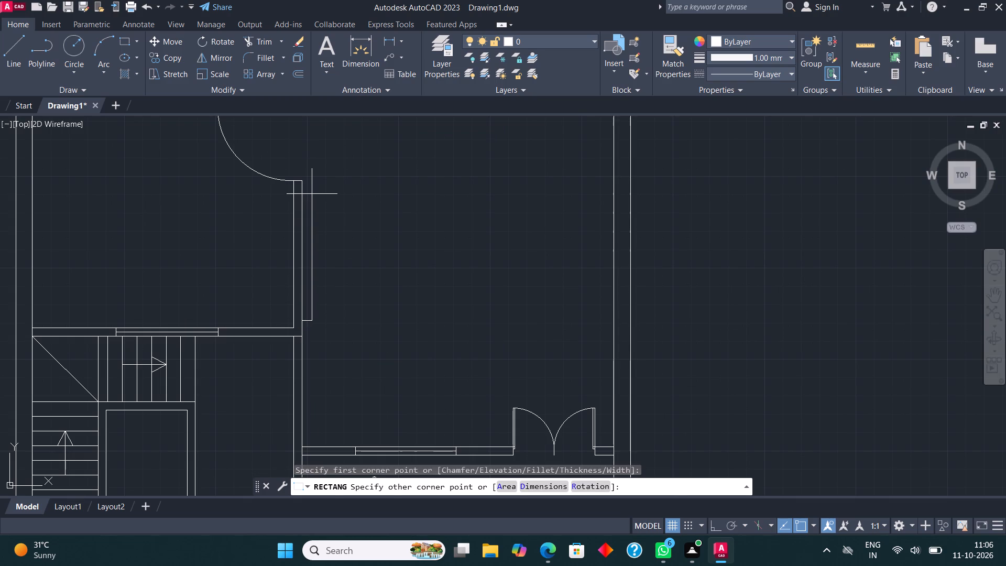
click(312, 194)
scroll(359, 195, down, 1)
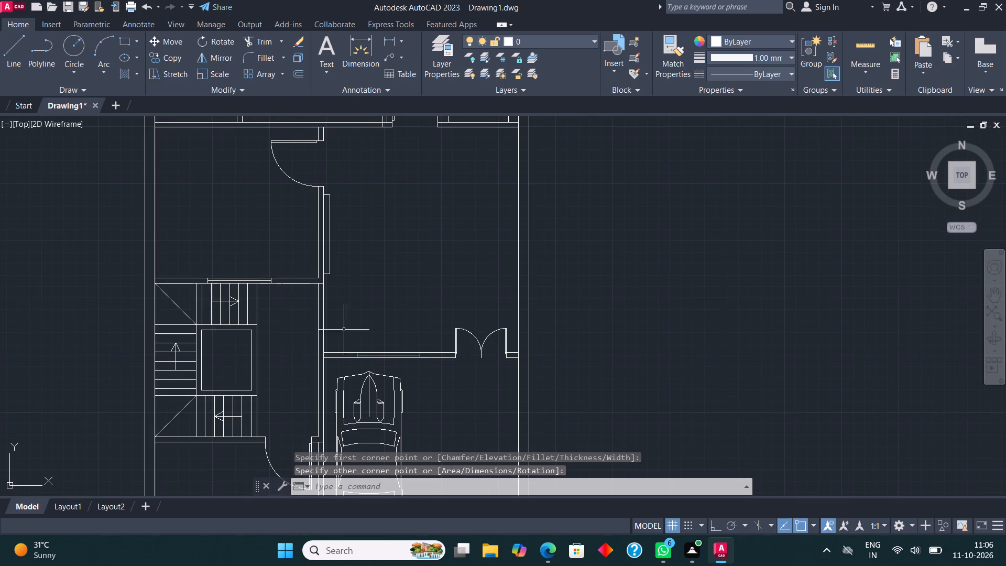
Draw a short line across the partition's thickness, level with the upper face of the car porch's top wall.
scroll(341, 333, up, 1)
click(19, 45)
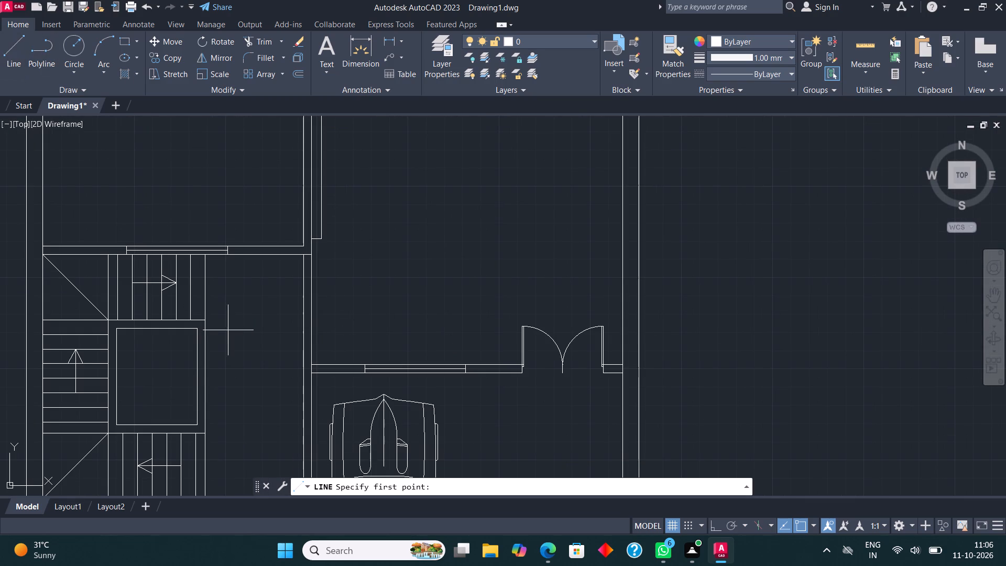
scroll(318, 375, up, 2)
click(305, 357)
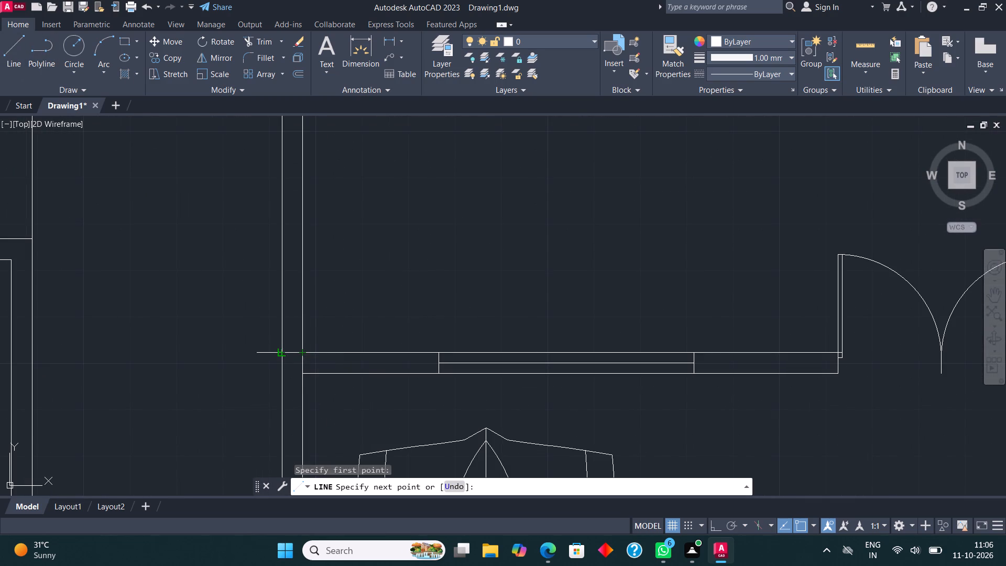
click(283, 354)
scroll(319, 333, down, 3)
middle_drag(336, 338, 341, 356)
key(Escape)
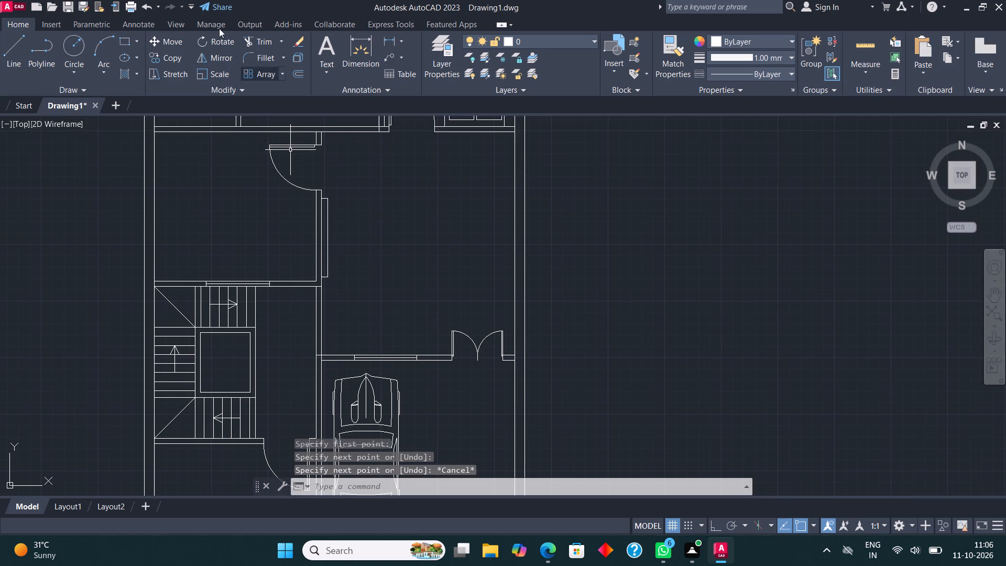
Trim away both partition lines between the middle-left room's lower wall and the car porch's top wall.
click(260, 41)
click(297, 311)
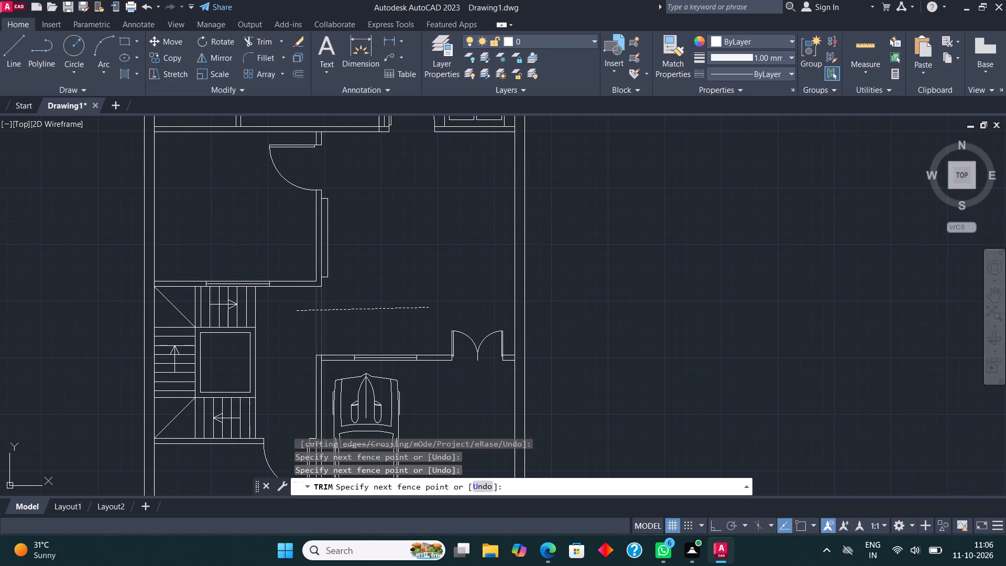
click(429, 308)
key(Escape)
Copy the upper-left bedroom's bed into the middle-left room, with its head against the outer wall above the staircase.
scroll(373, 216, down, 2)
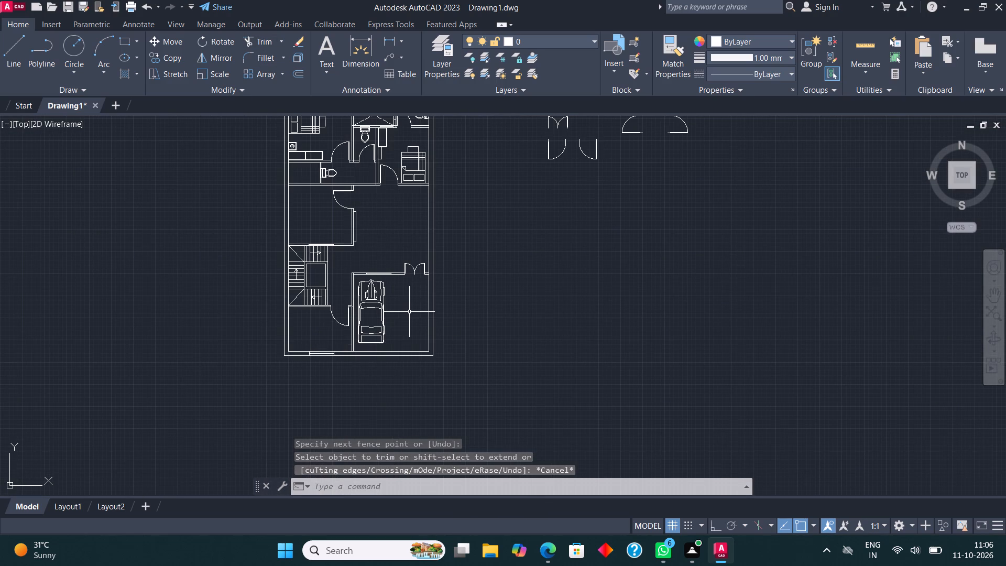
middle_drag(393, 234, 398, 271)
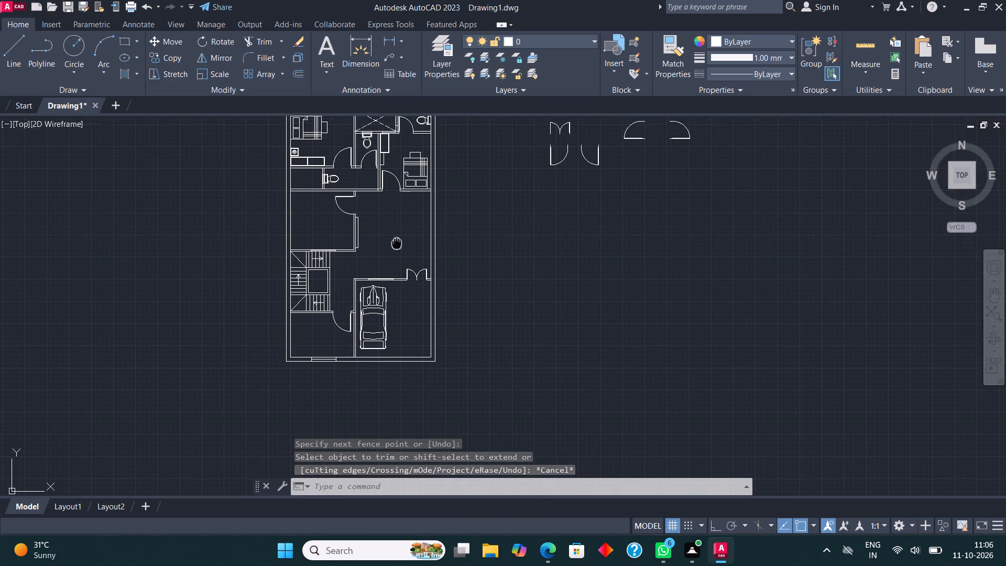
middle_drag(398, 271, 401, 330)
scroll(329, 205, up, 1)
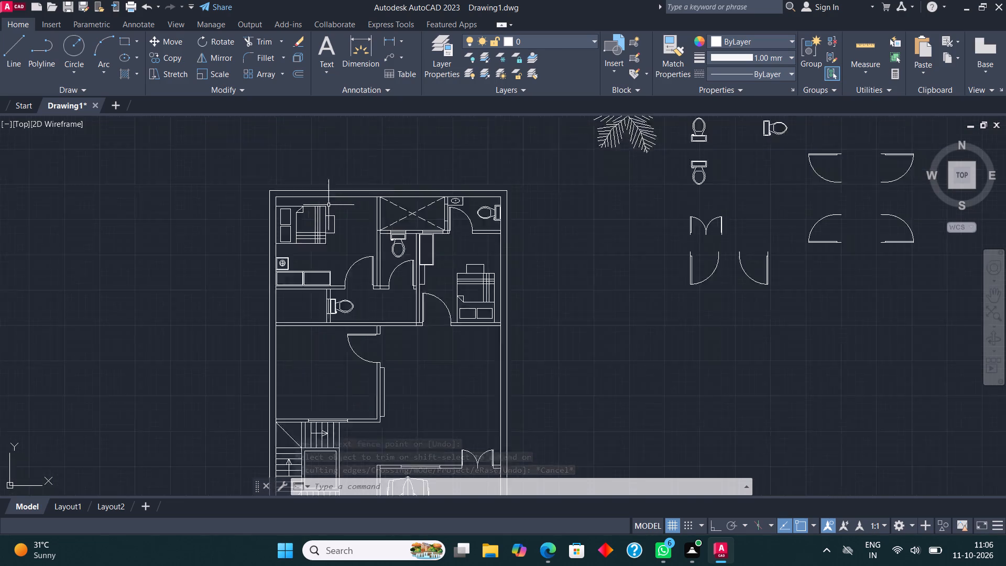
scroll(329, 205, up, 2)
drag(347, 328, 342, 324)
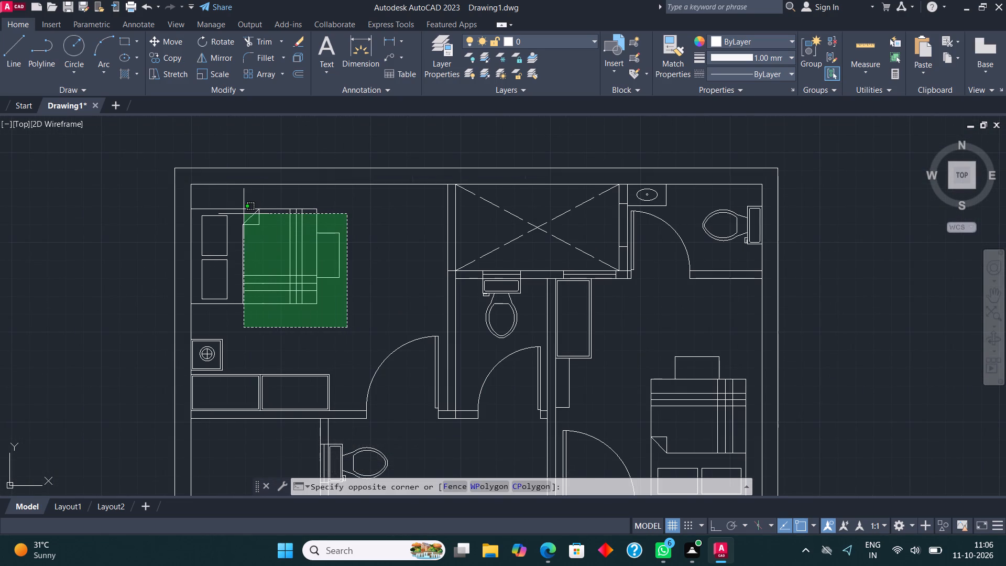
click(220, 205)
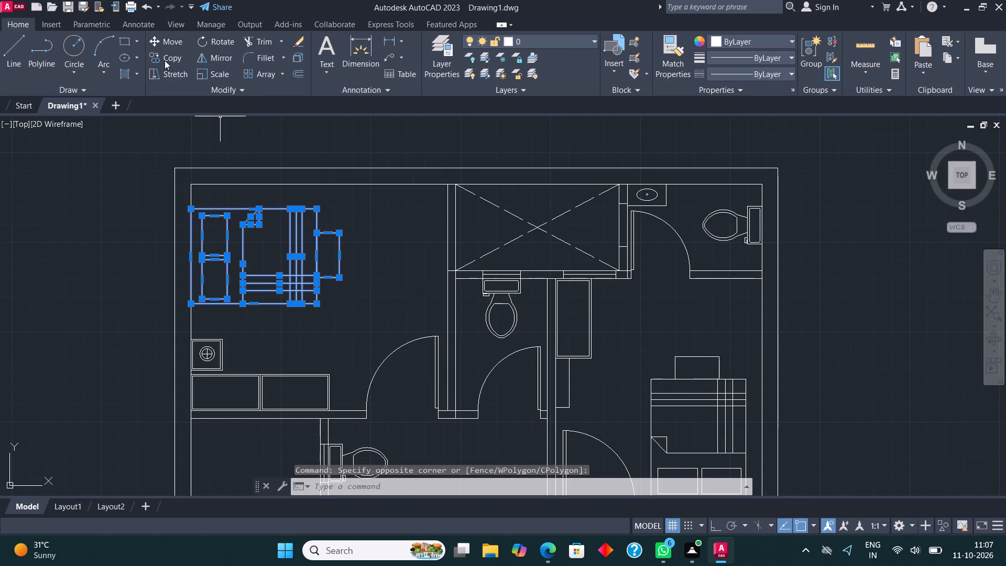
click(165, 60)
click(189, 246)
scroll(286, 211, down, 3)
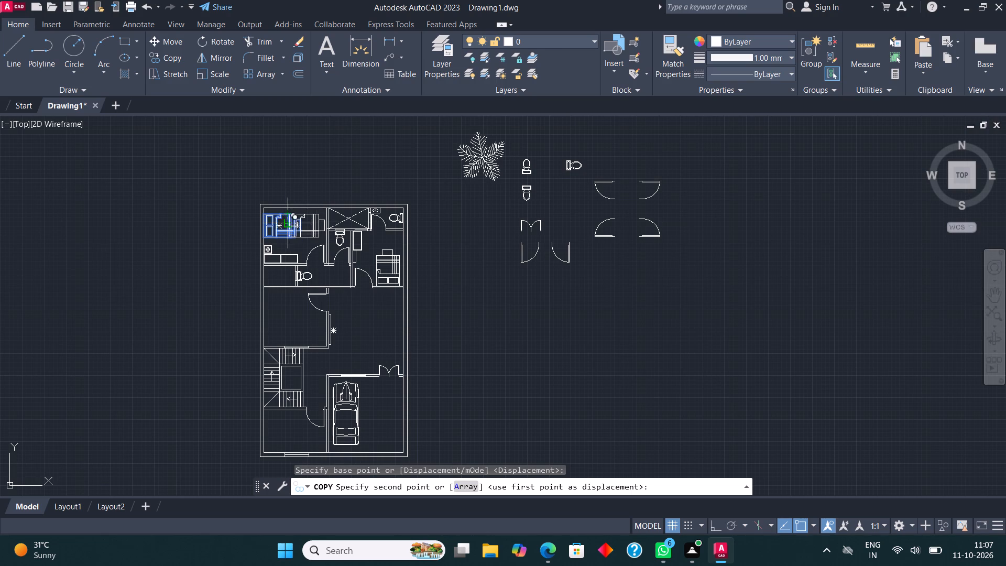
scroll(263, 330, up, 4)
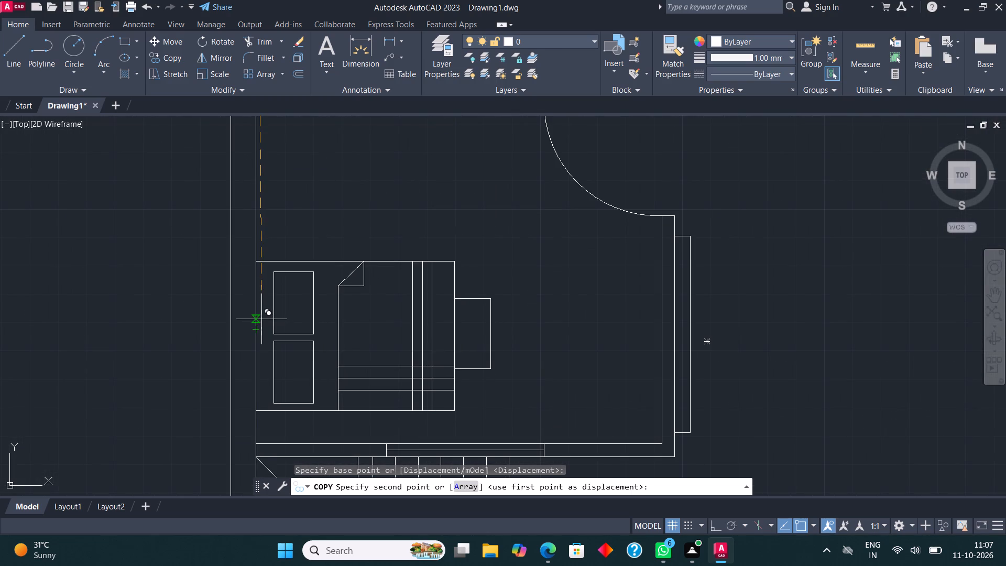
click(261, 319)
key(Escape)
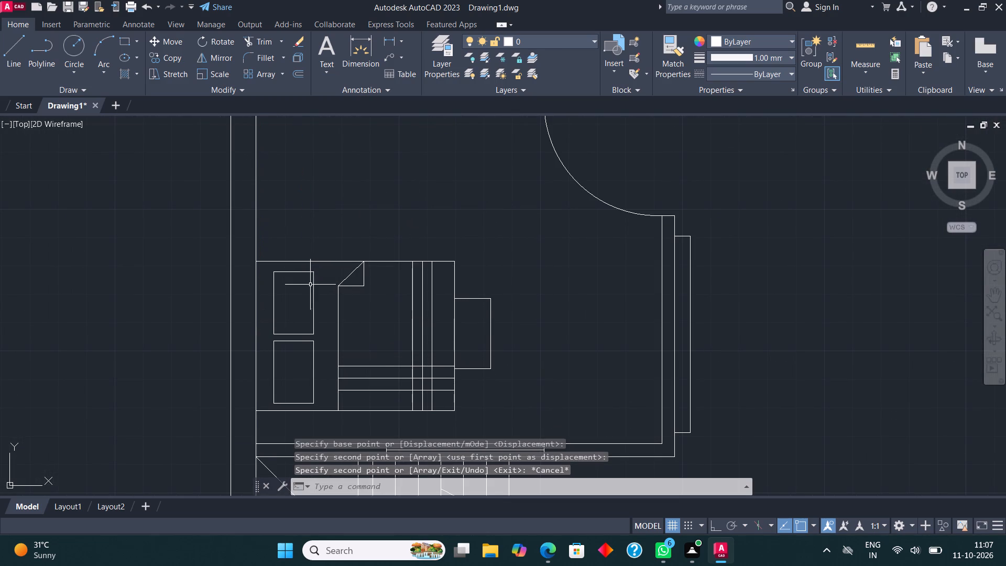
Copy the upper-left bedroom's bedside table with lamp to the outer wall just above the copied bed.
scroll(378, 268, down, 4)
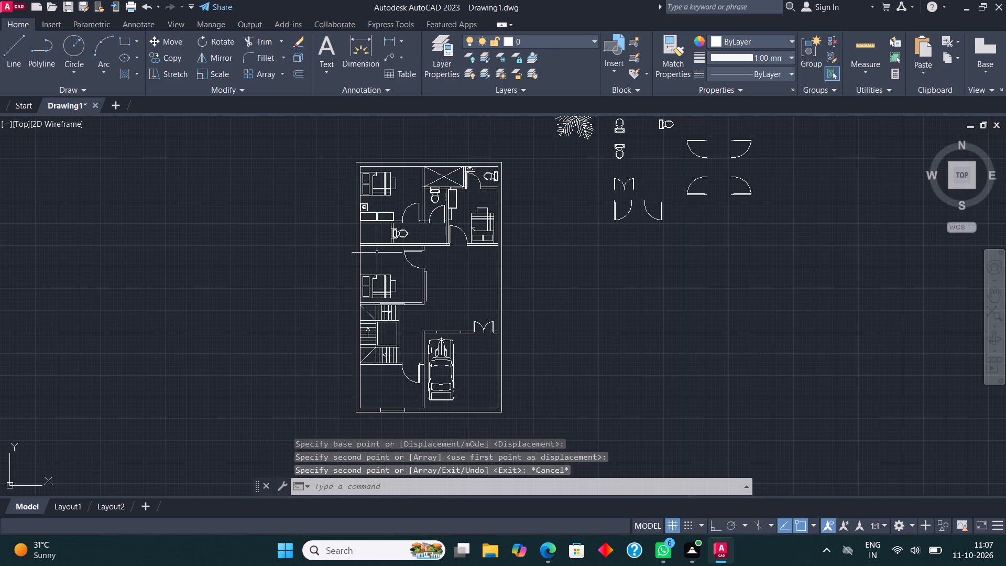
scroll(362, 200, up, 5)
click(408, 297)
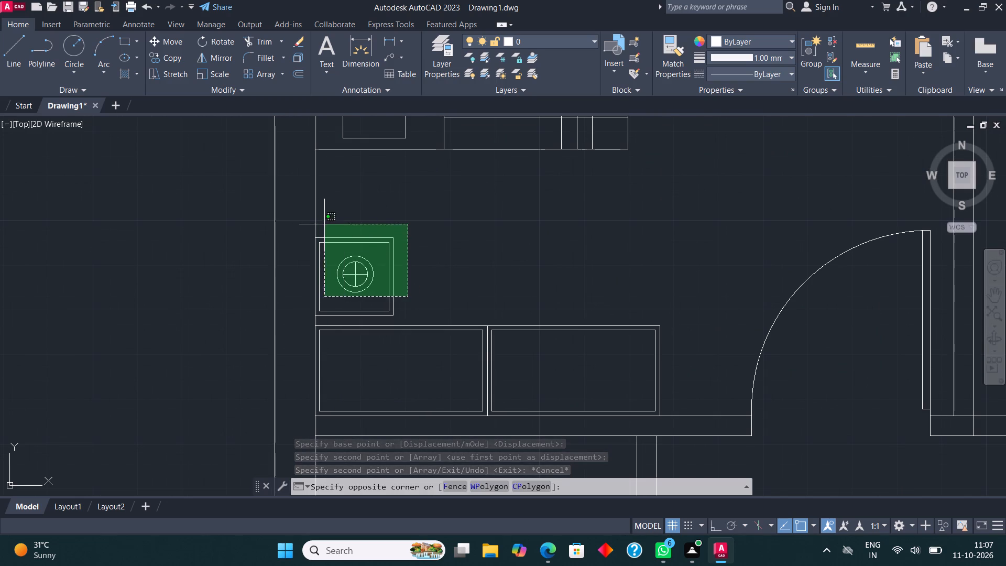
click(345, 213)
click(180, 59)
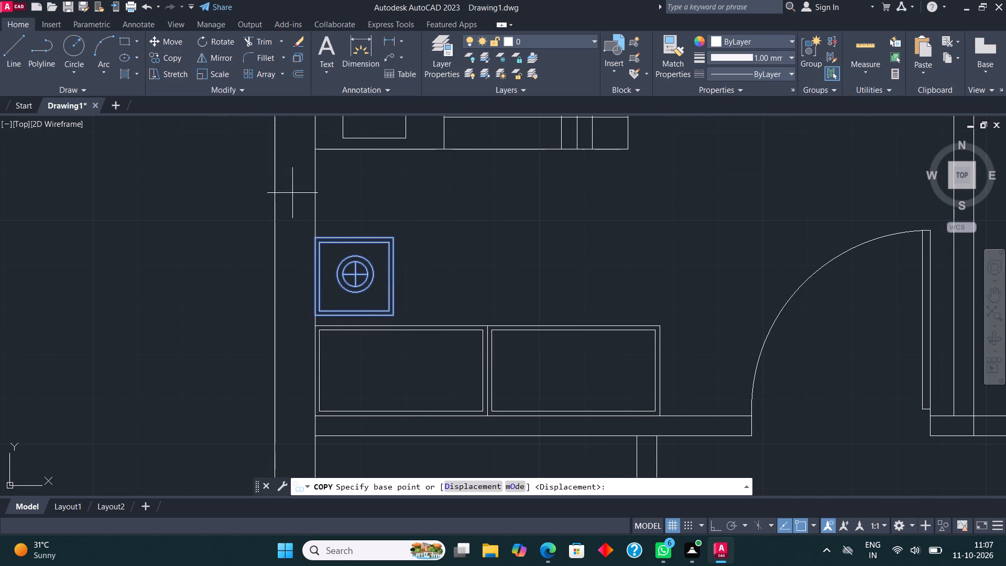
click(317, 236)
scroll(388, 204, down, 4)
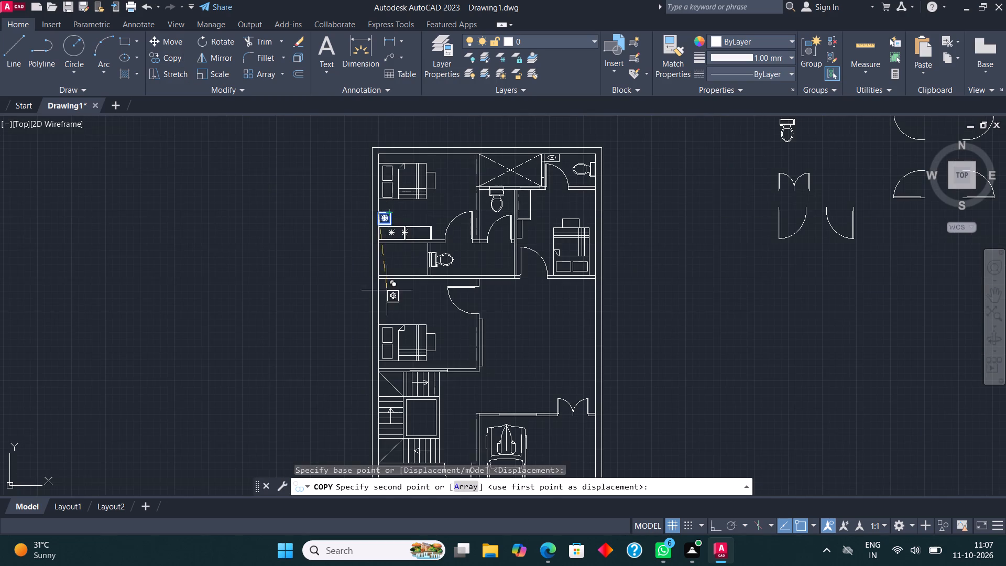
scroll(385, 306, up, 4)
click(333, 321)
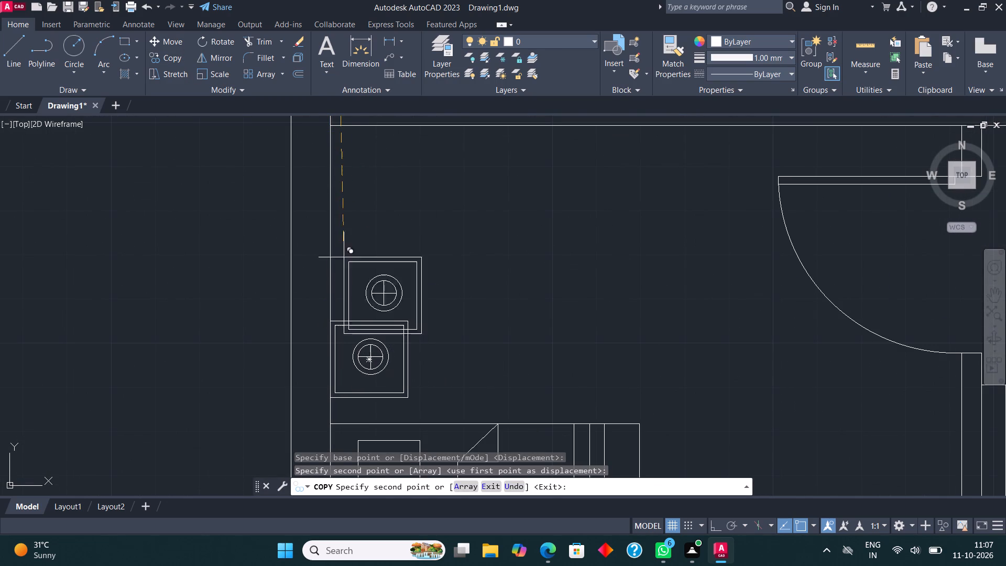
key(Escape)
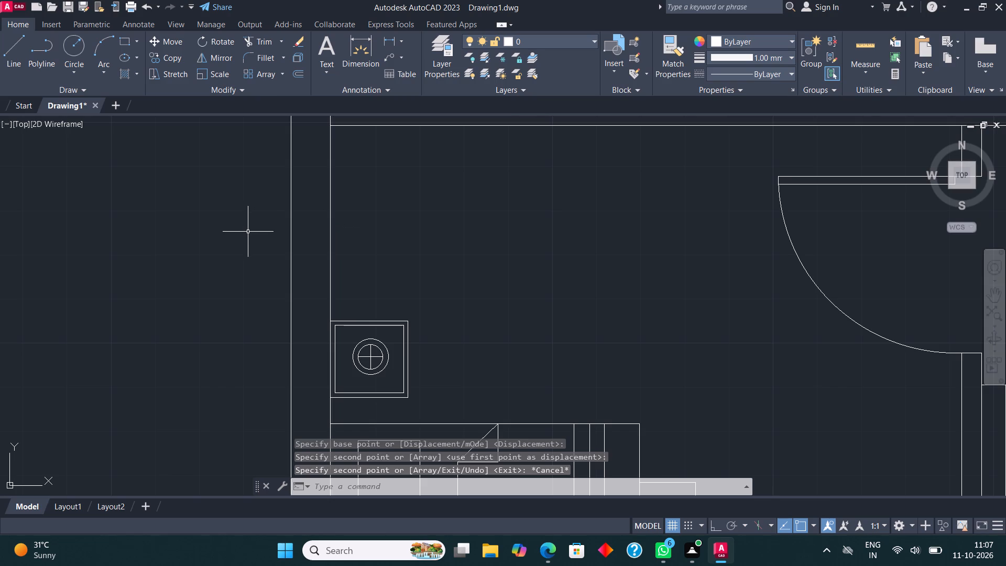
Copy the upper-left bedroom's two-part wardrobe into the upper-left corner of the middle-left room, against its top wall.
scroll(248, 232, down, 3)
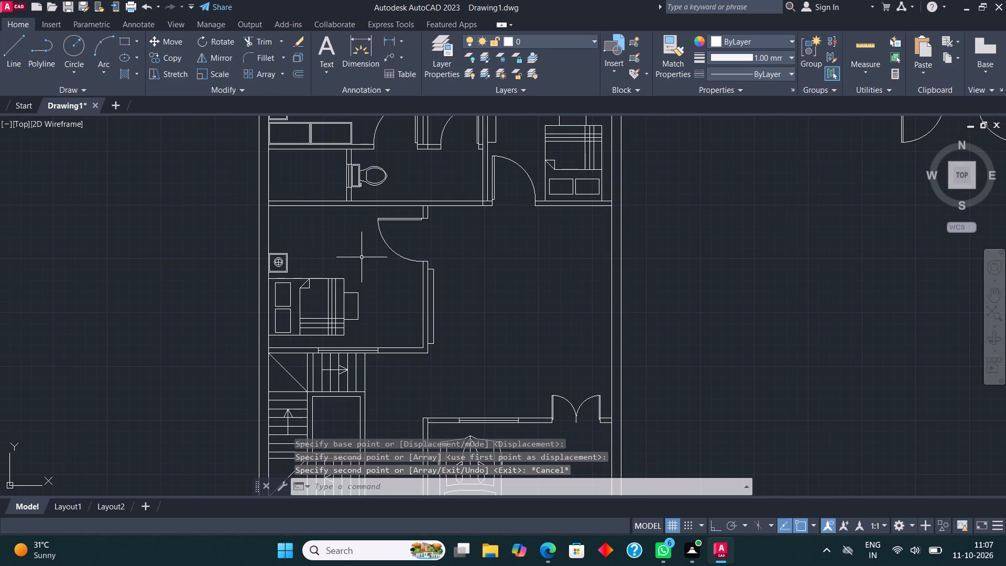
middle_drag(378, 262, 396, 404)
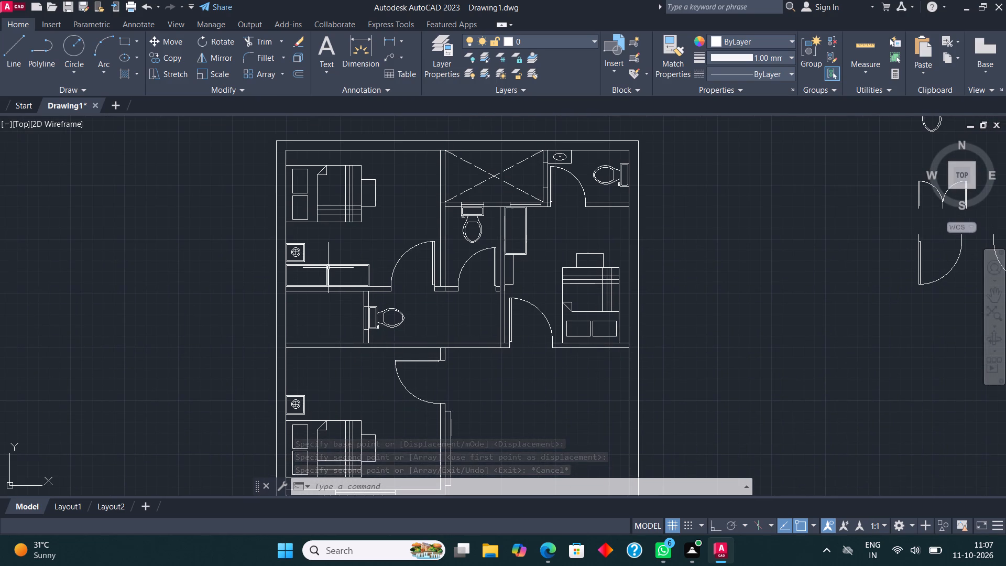
scroll(325, 266, up, 2)
click(348, 285)
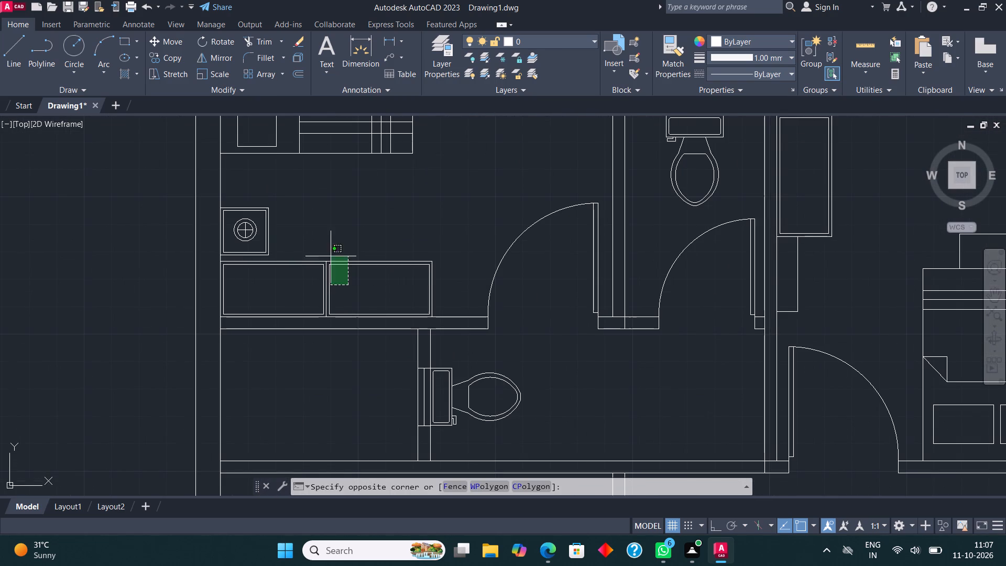
click(320, 242)
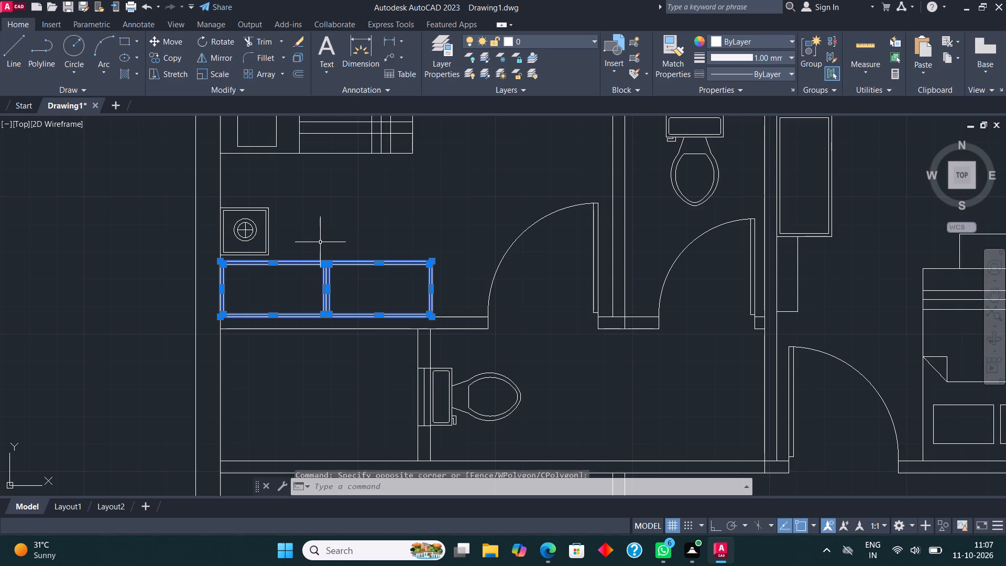
click(177, 56)
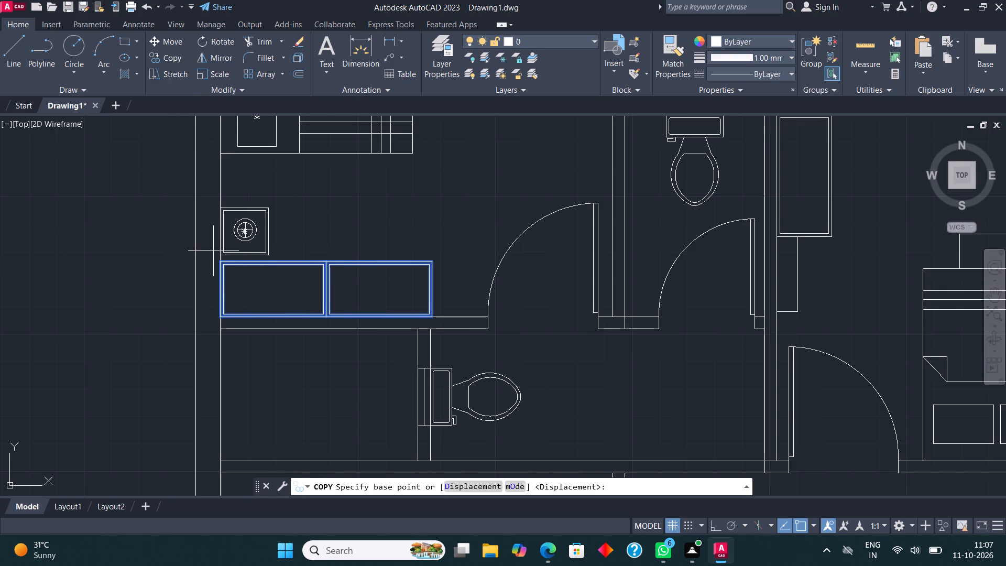
click(217, 258)
scroll(296, 220, down, 2)
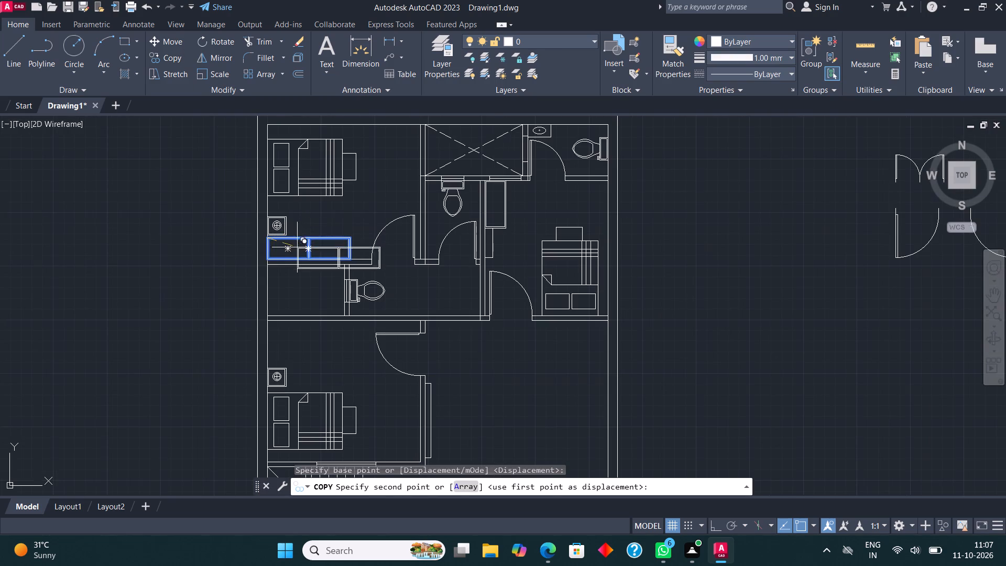
scroll(274, 328, up, 3)
click(239, 300)
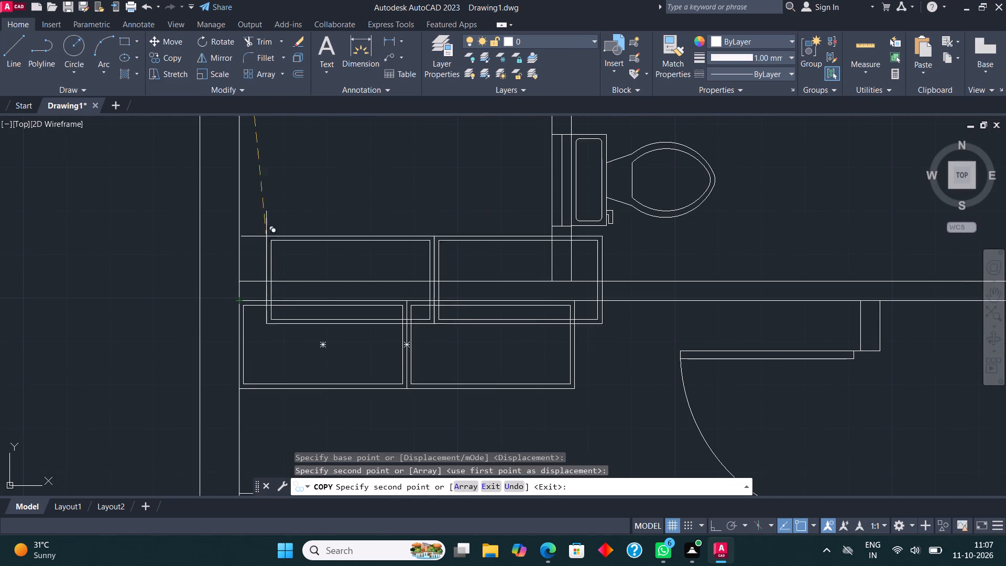
key(Escape)
Draw the counter's front edge in the lower-left room, starting 2' up the right partition and running horizontally toward the left outer wall.
scroll(169, 201, down, 5)
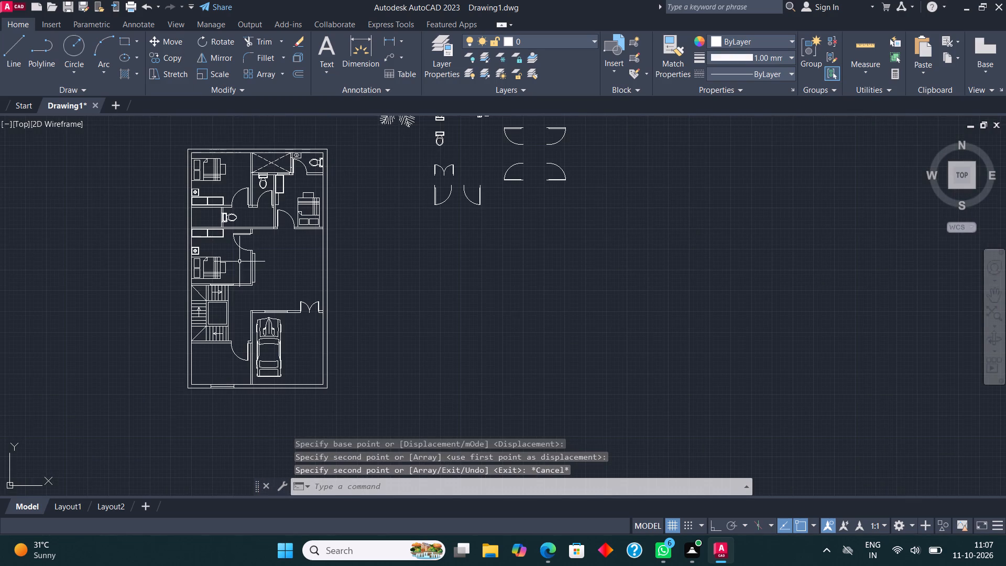
middle_drag(246, 262, 308, 259)
middle_drag(318, 256, 334, 242)
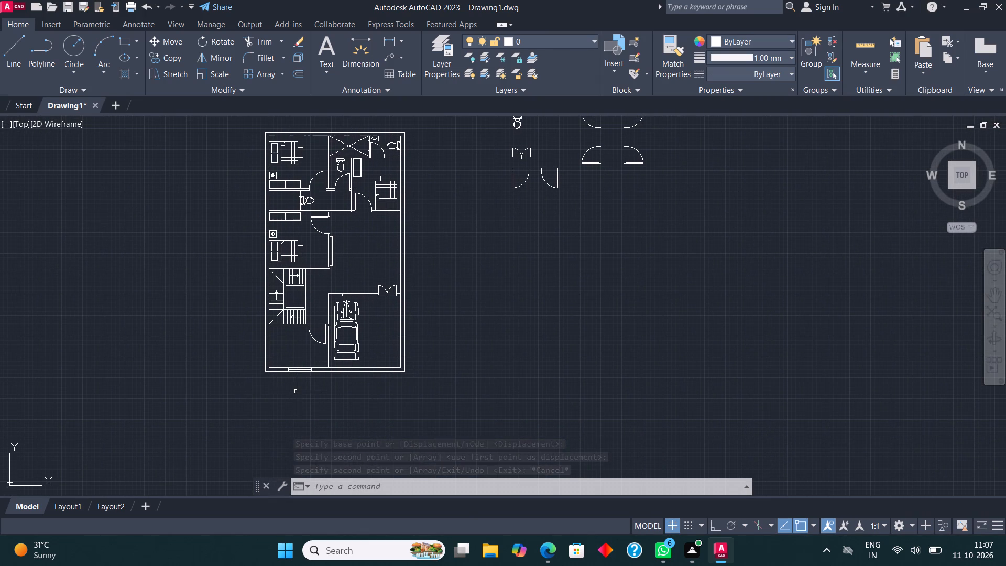
click(12, 49)
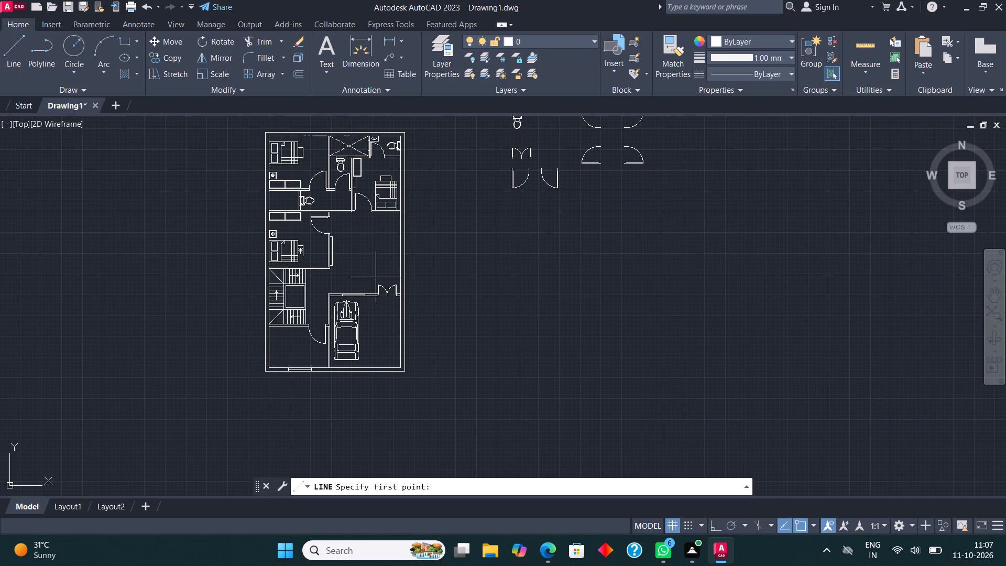
scroll(302, 358, up, 4)
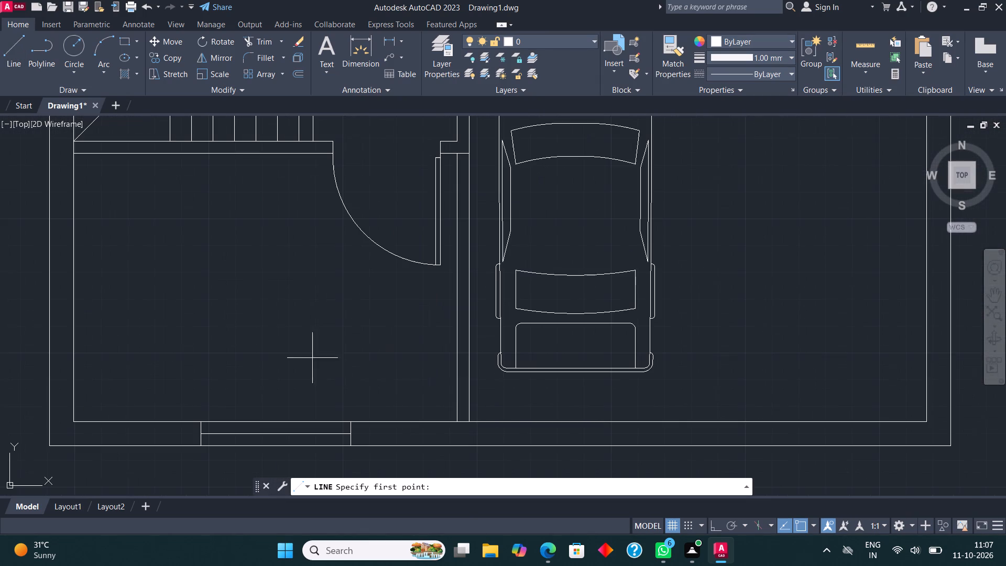
click(457, 420)
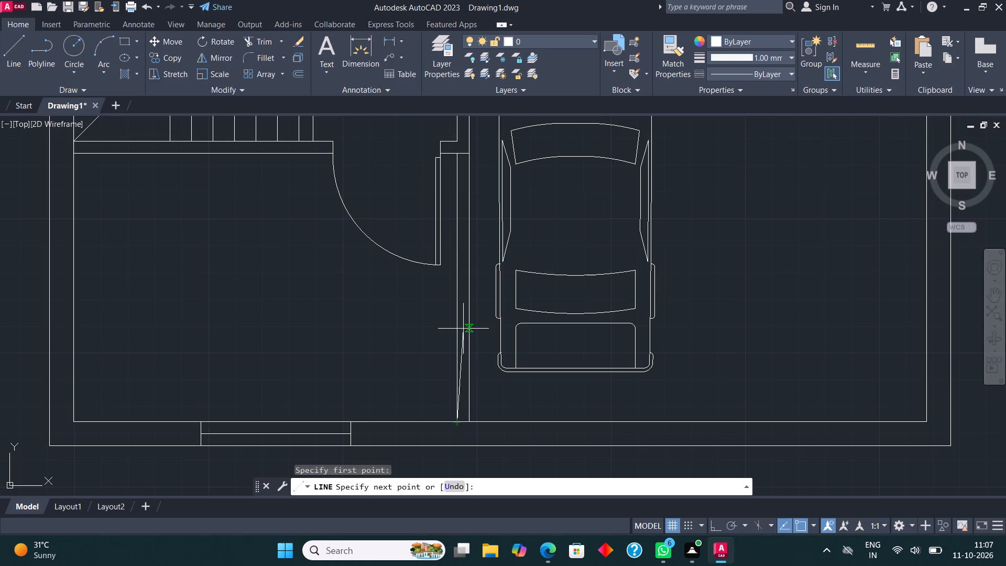
key(F8)
text(2')
key(Return)
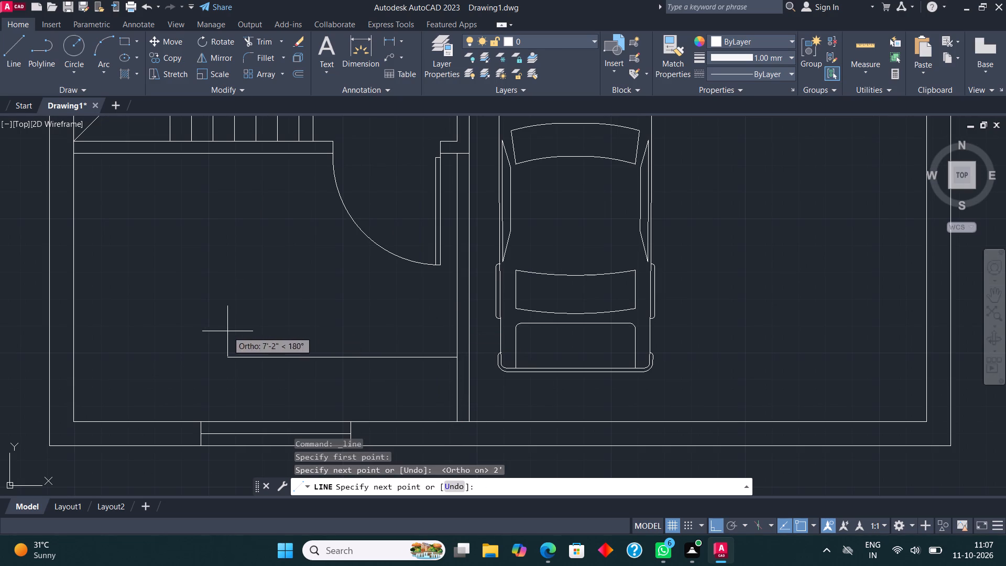
middle_drag(245, 336, 346, 342)
click(274, 363)
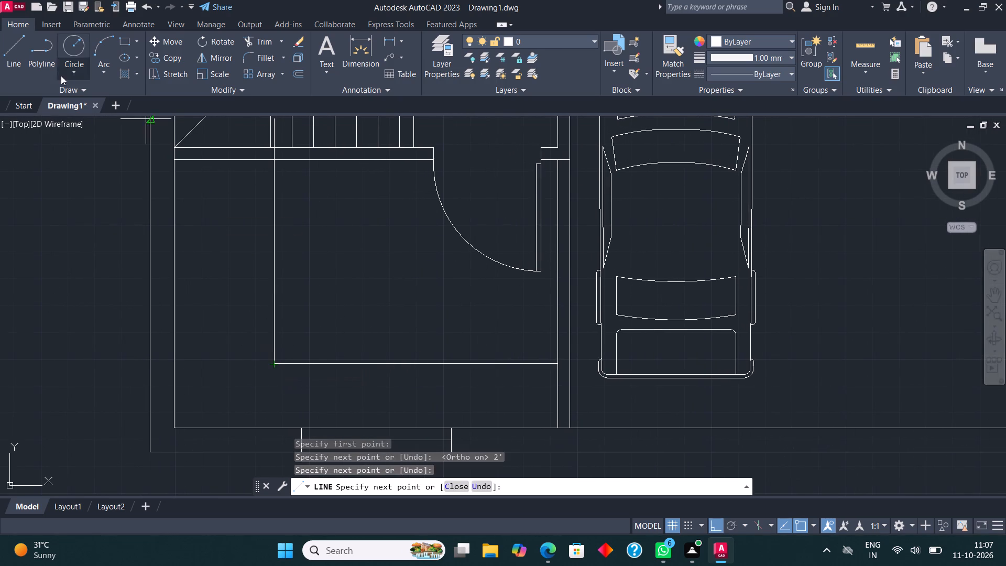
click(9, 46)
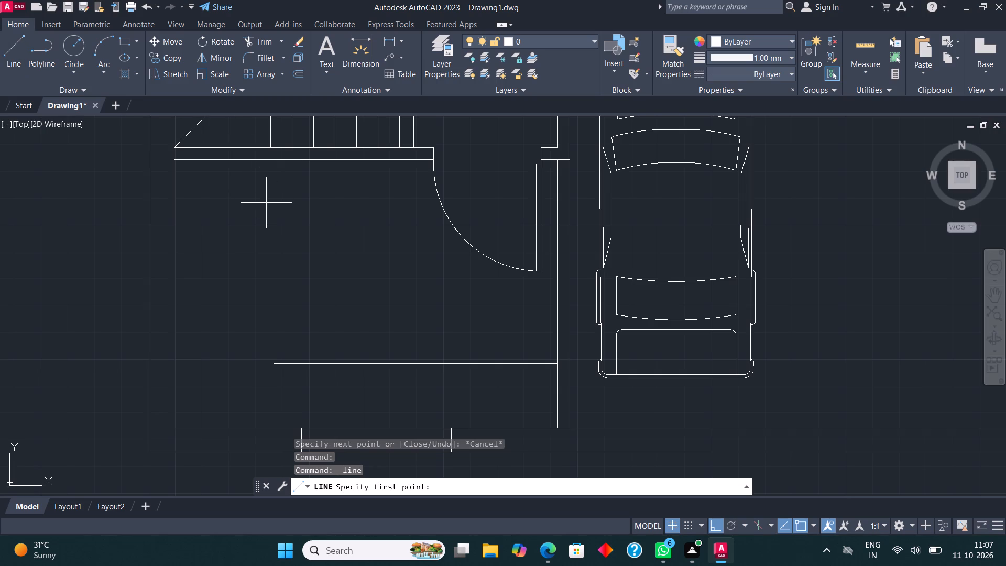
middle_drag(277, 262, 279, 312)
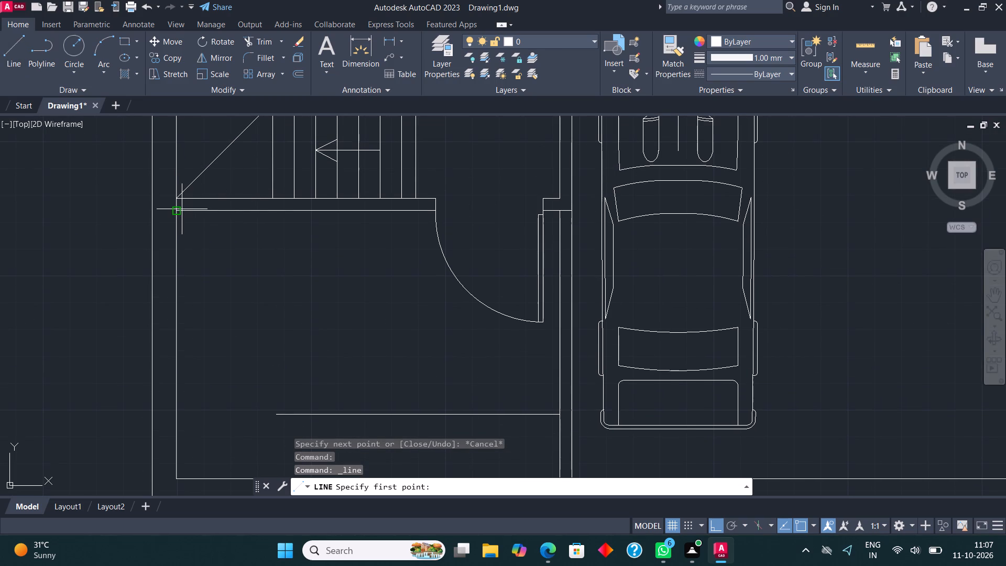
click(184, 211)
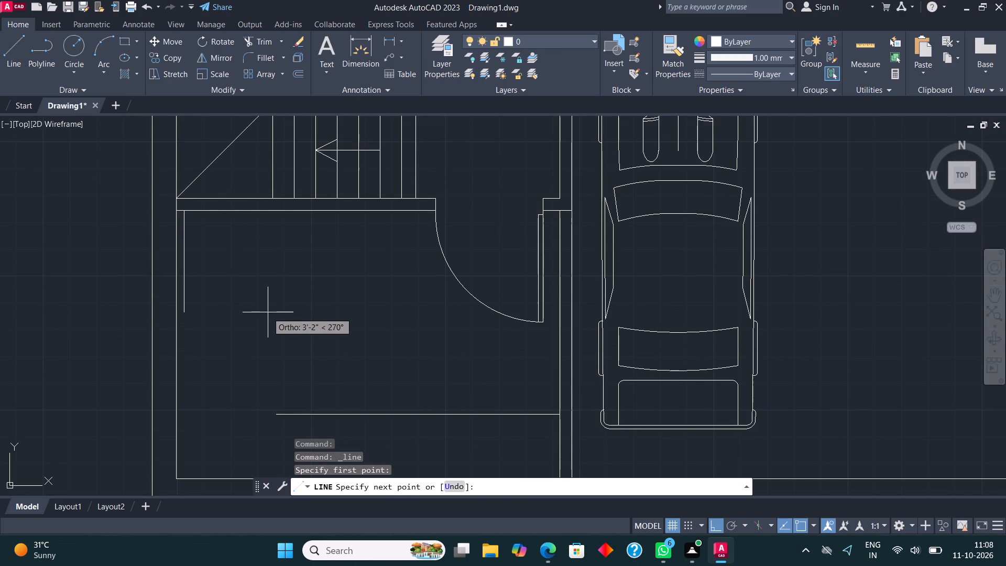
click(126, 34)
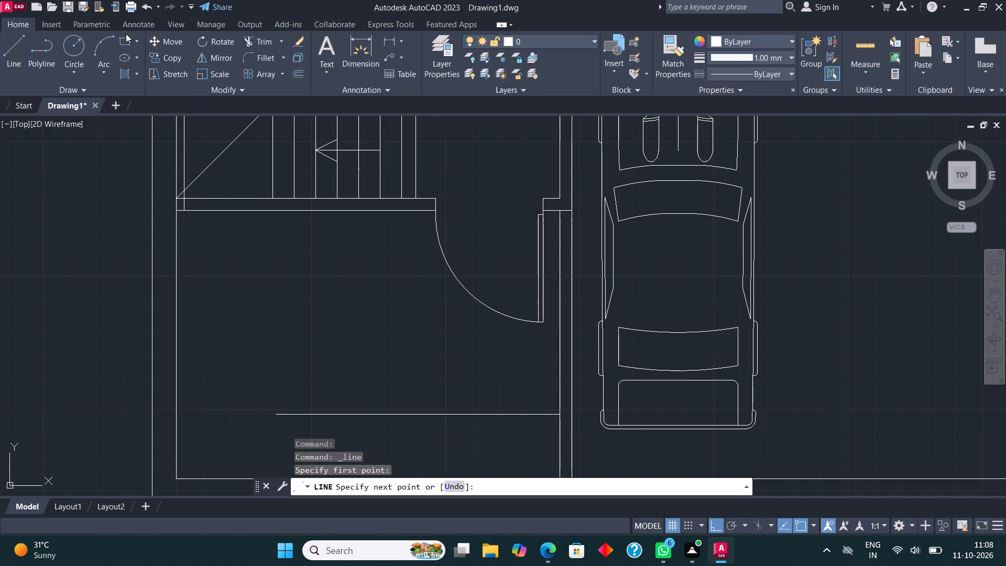
Draw an upright rectangle for an appliance in the lower-left room's upper-left corner, against the top wall with a small gap to the outer wall.
click(124, 45)
click(183, 210)
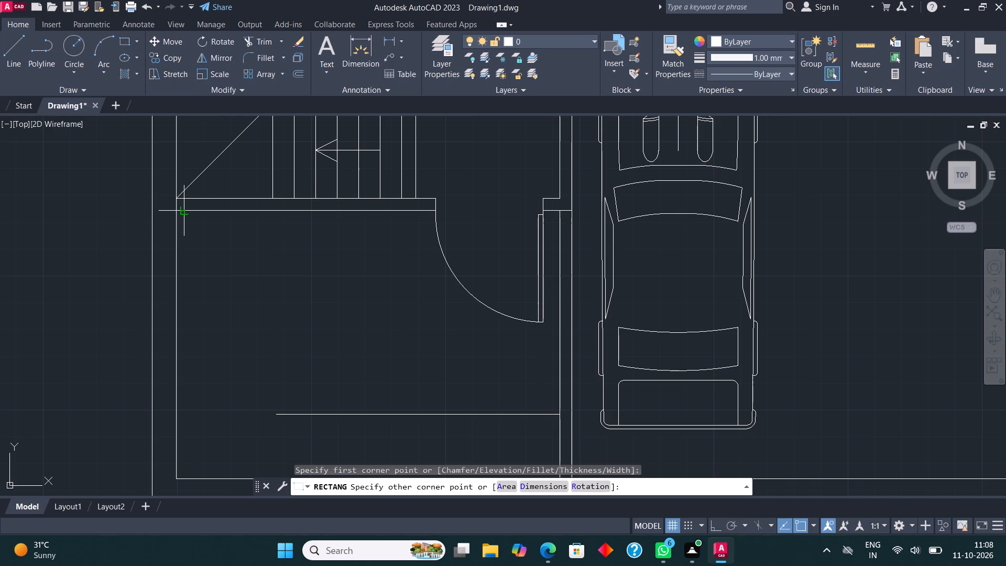
click(266, 338)
Draw a 2' line from the left outer wall just below the rectangle, with a short segment turning down from its end.
click(7, 43)
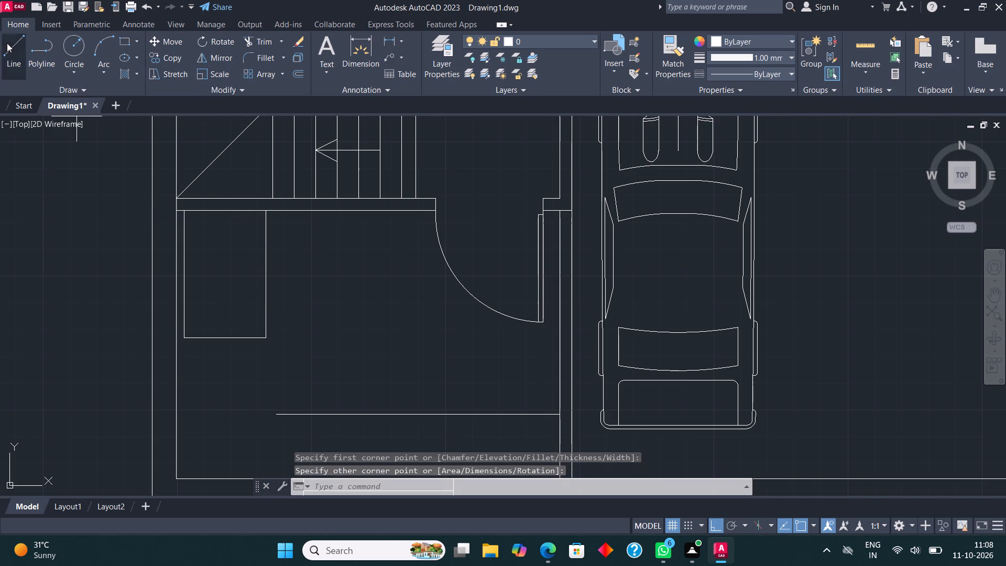
click(177, 348)
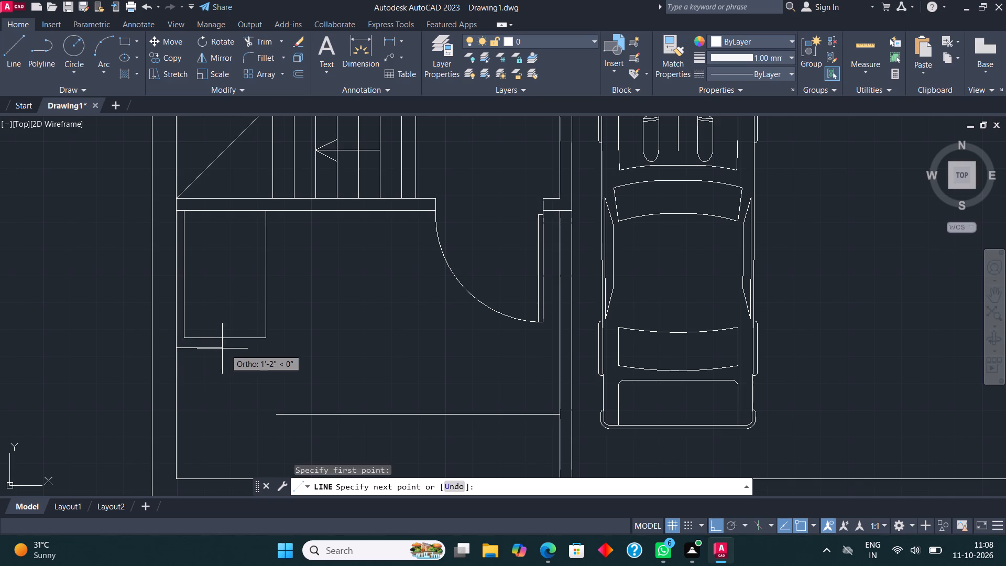
text(2')
key(Return)
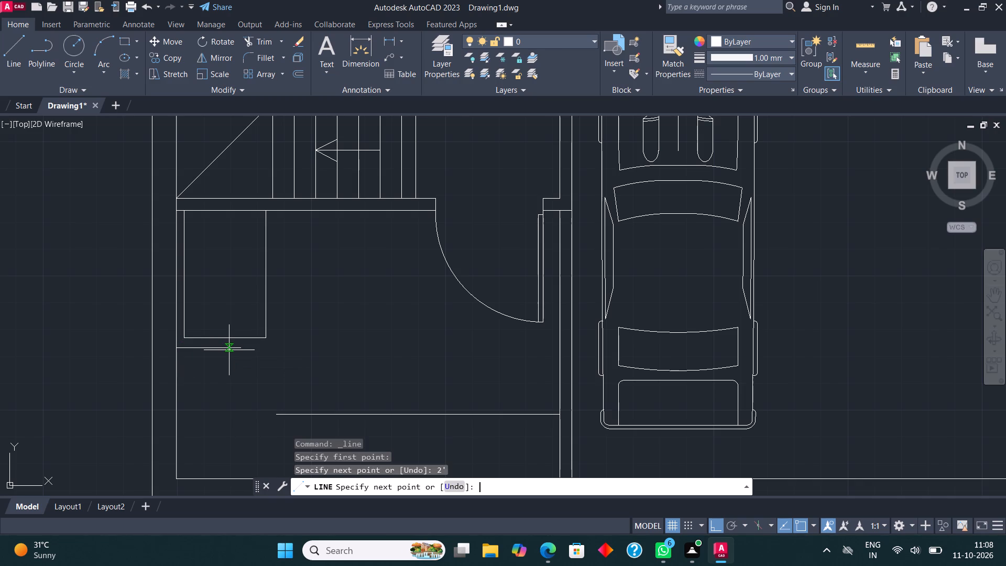
click(266, 385)
key(Escape)
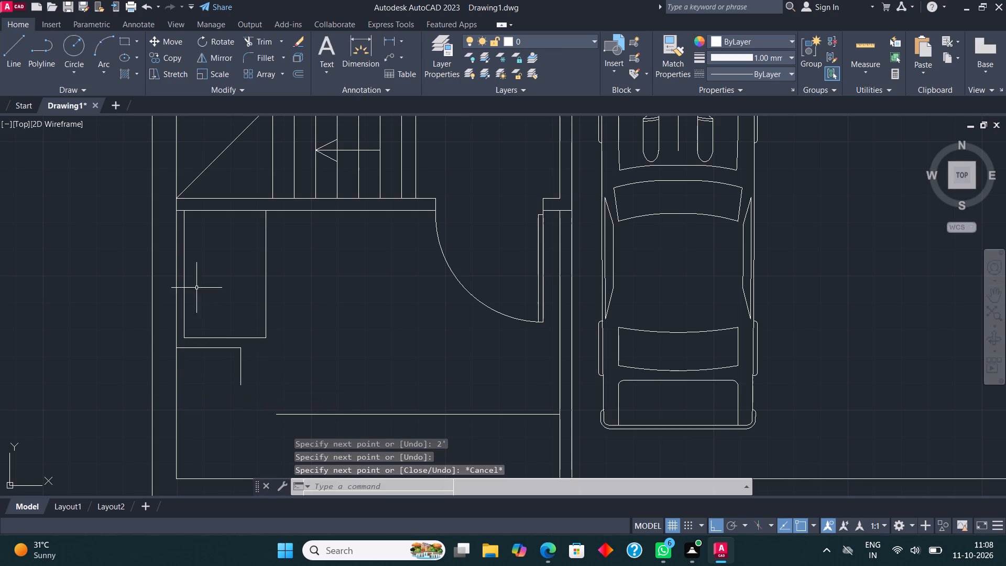
Fillet the short vertical segment with the horizontal counter edge to close the L-shaped counter's inner corner.
click(267, 56)
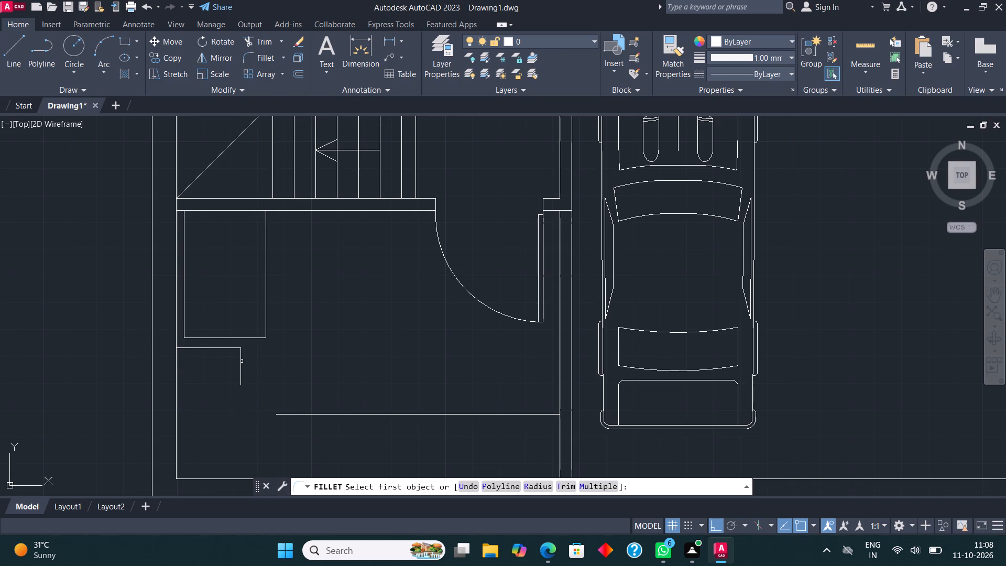
click(242, 361)
click(279, 415)
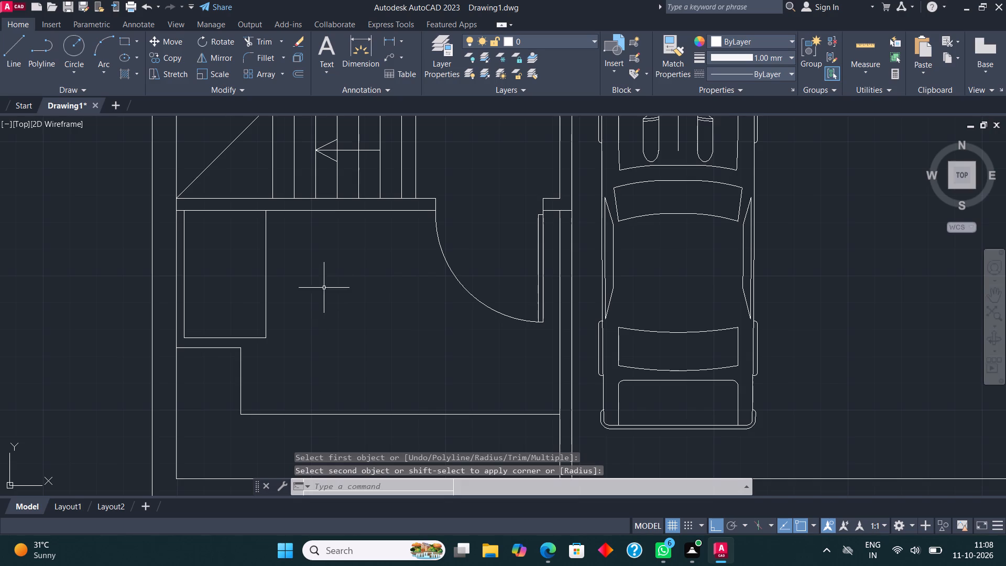
Stretch the appliance rectangle's right side inward in two small moves to make it narrower.
middle_drag(323, 237, 325, 211)
scroll(282, 224, up, 1)
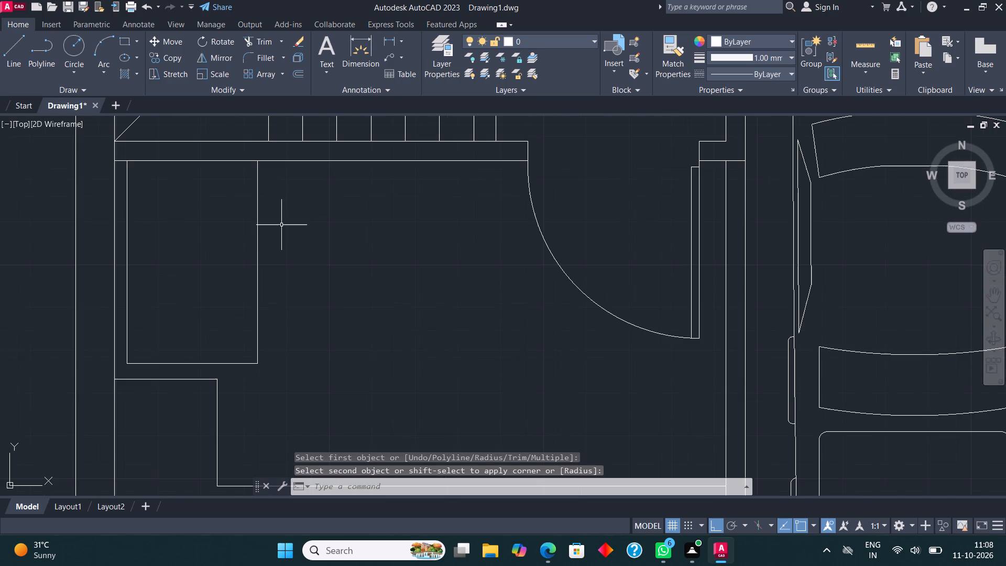
click(258, 247)
click(259, 262)
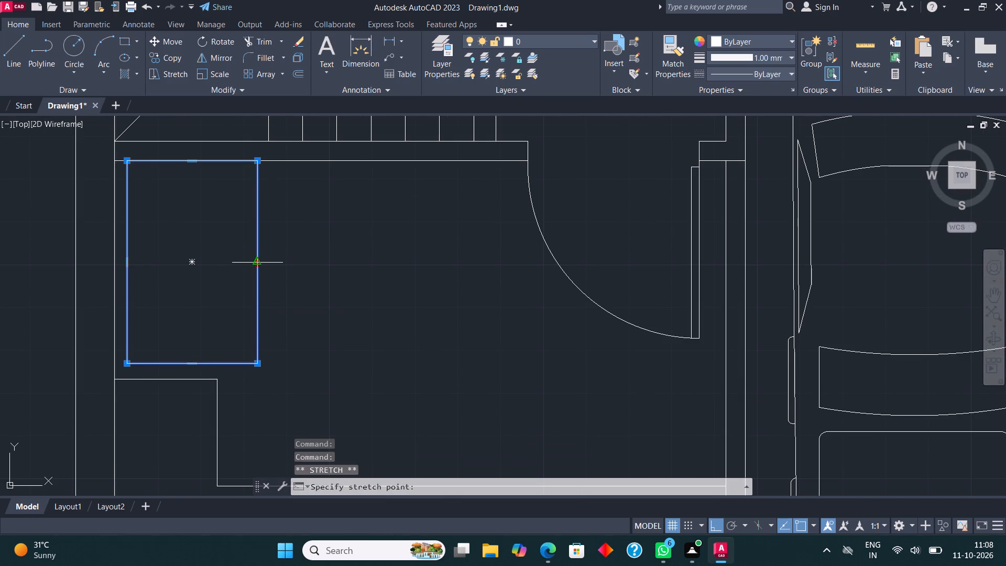
click(246, 262)
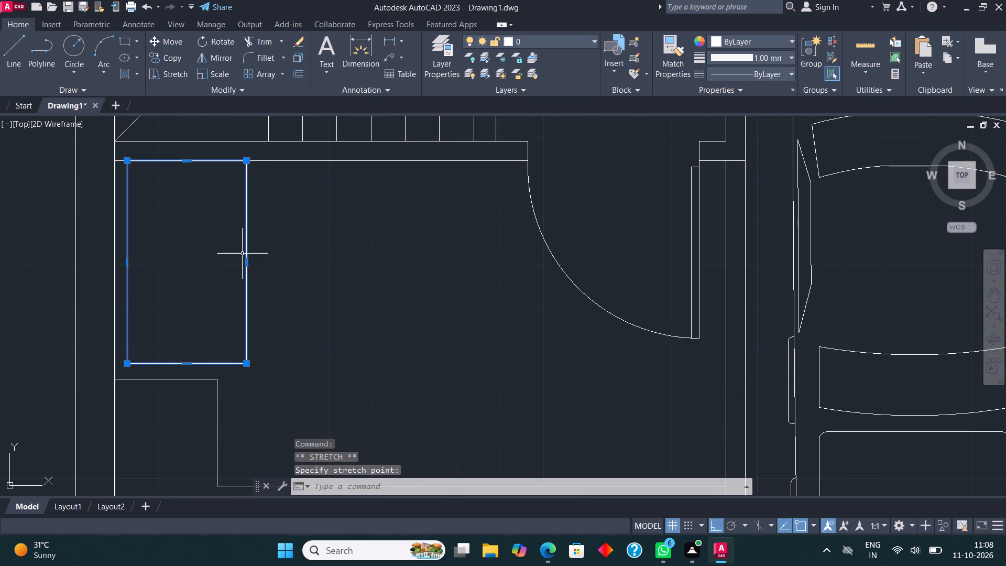
click(249, 259)
click(234, 261)
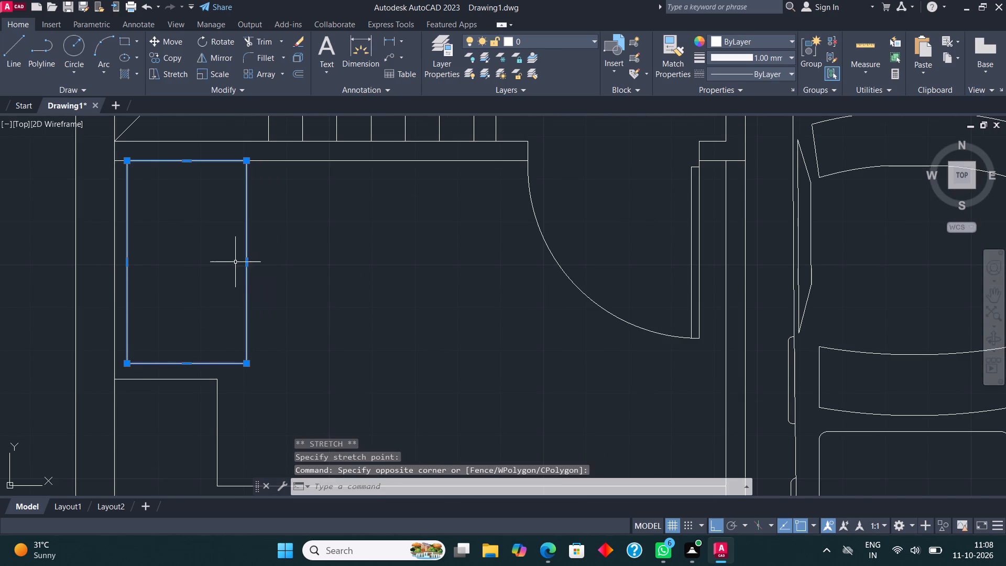
click(247, 263)
click(238, 263)
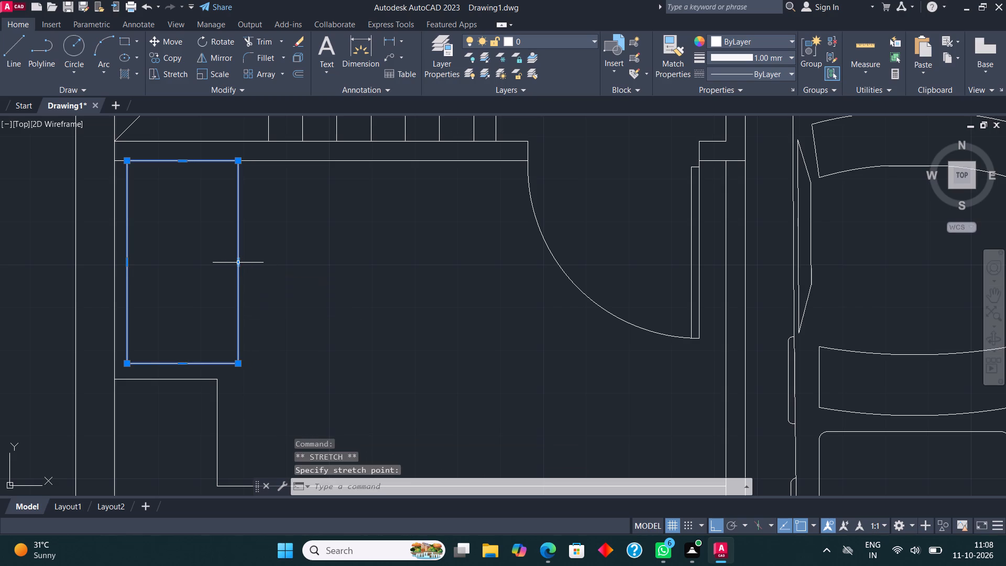
key(Escape)
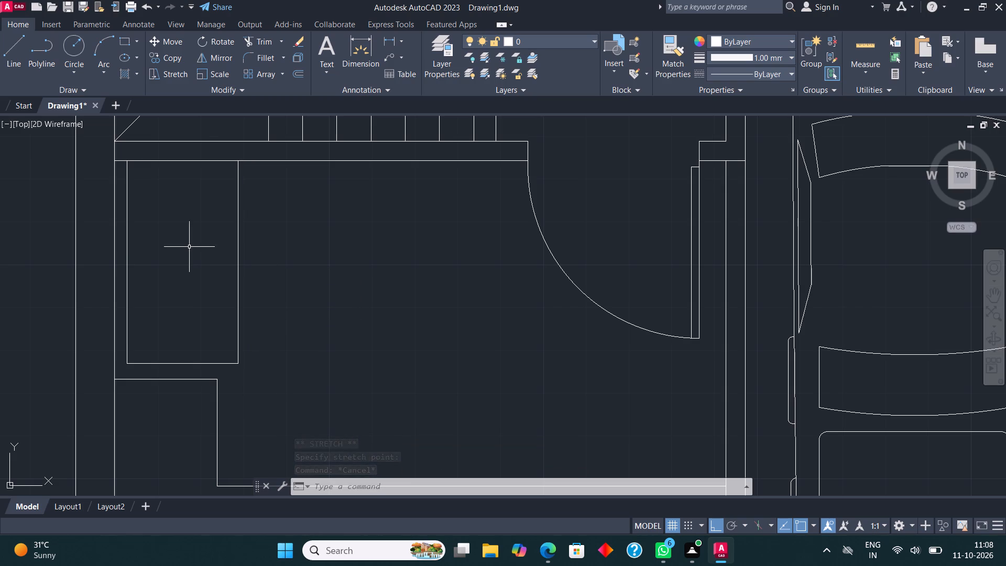
Draw a vertical line just inside the appliance rectangle's right edge, from its bottom edge to its top edge.
scroll(287, 470, down, 1)
middle_drag(248, 336, 267, 342)
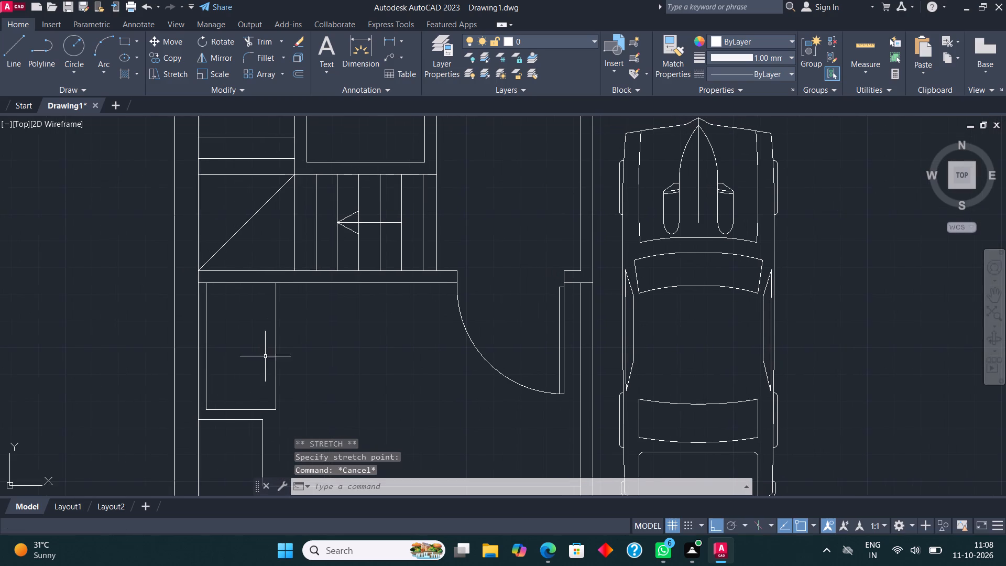
scroll(256, 391, up, 2)
click(13, 47)
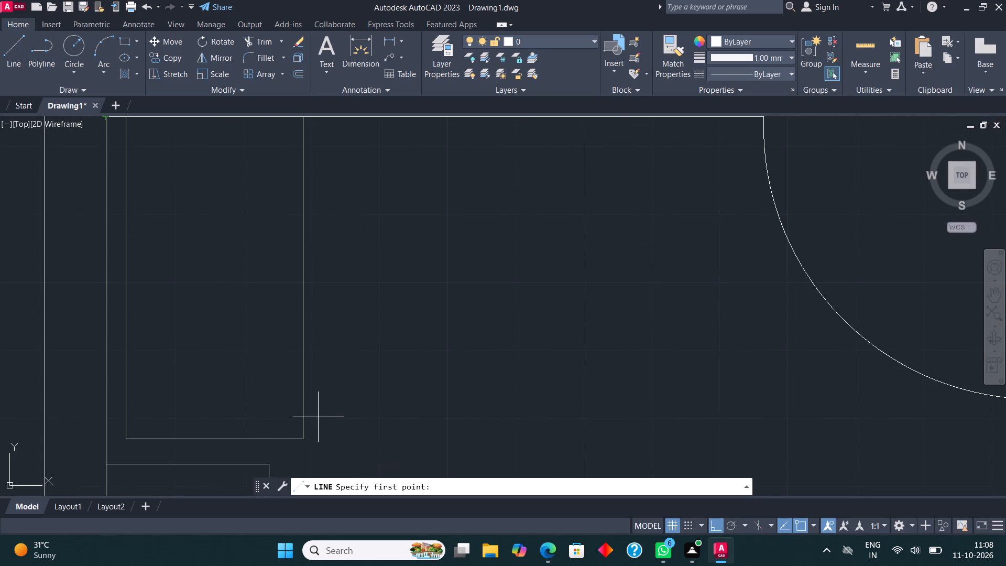
click(292, 437)
scroll(298, 339, down, 1)
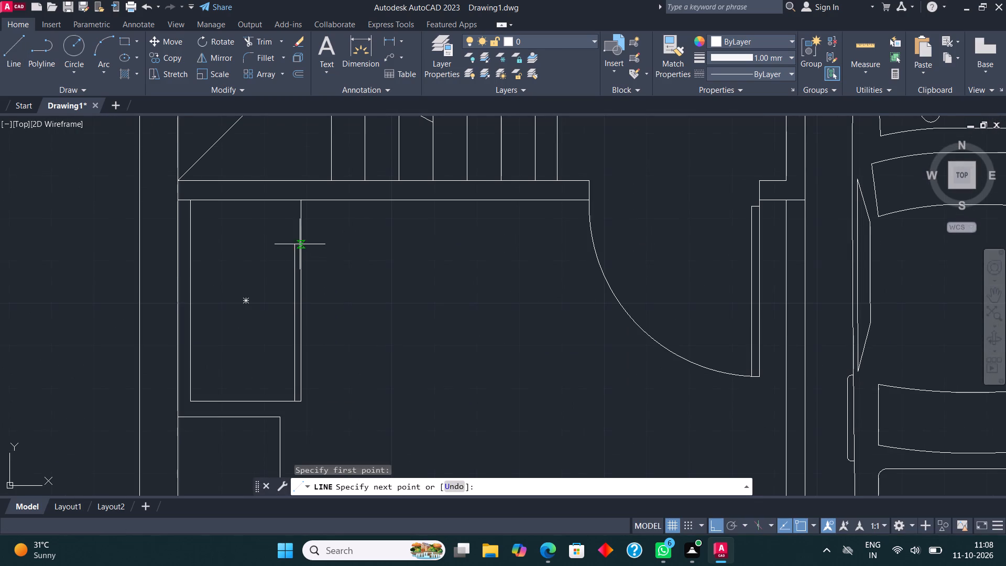
click(293, 199)
key(Escape)
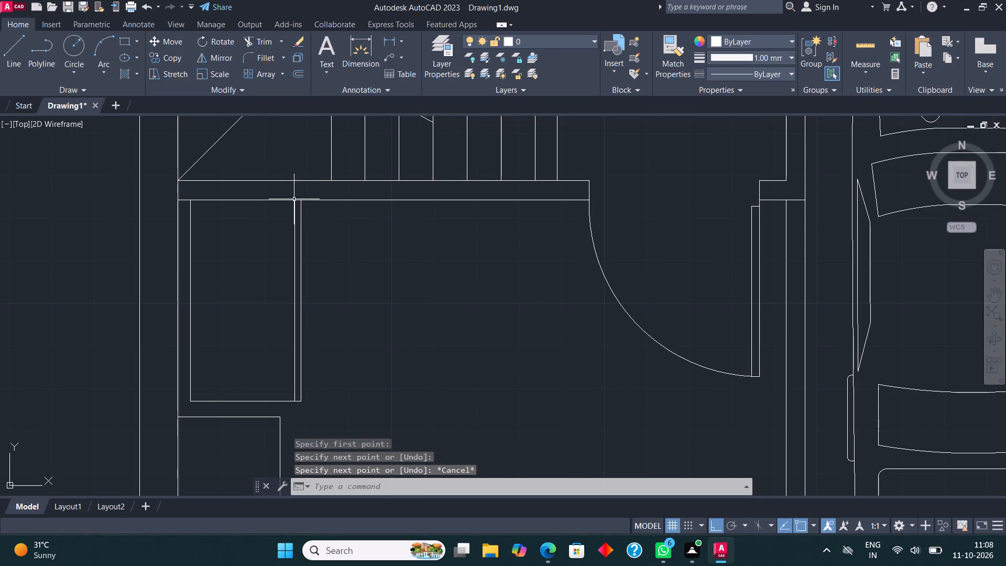
Draw a horizontal line across the appliance rectangle's middle, from its left edge to the inner vertical line.
click(15, 38)
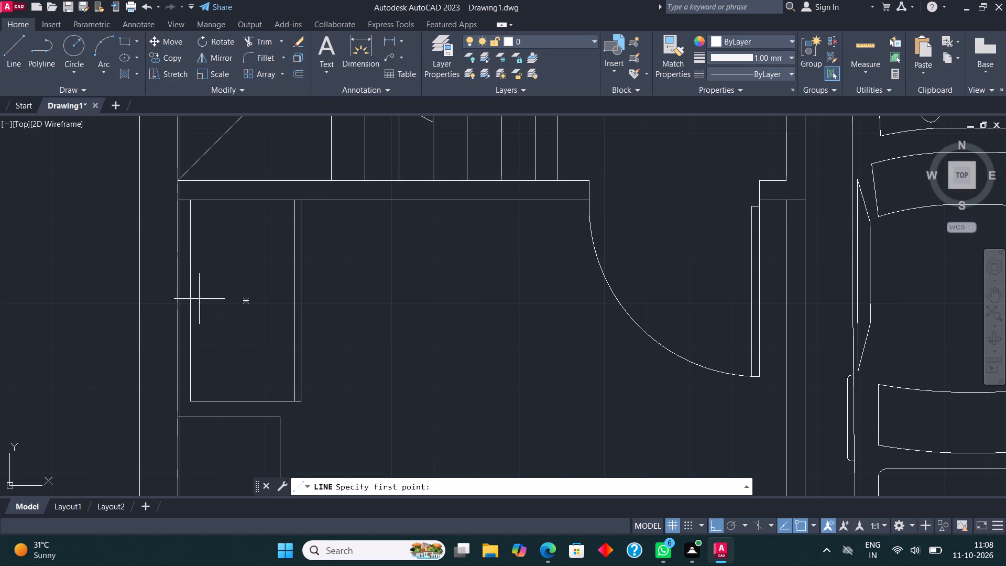
click(193, 301)
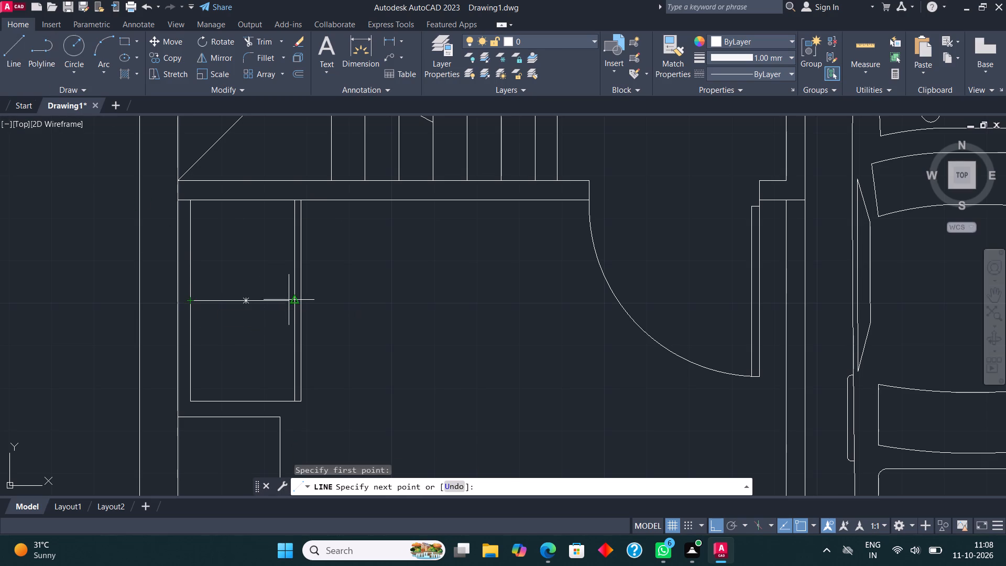
click(291, 301)
key(Escape)
Draw an upright sink rectangle inside the left leg of the L-shaped counter, just below the appliance rectangle.
scroll(291, 301, down, 2)
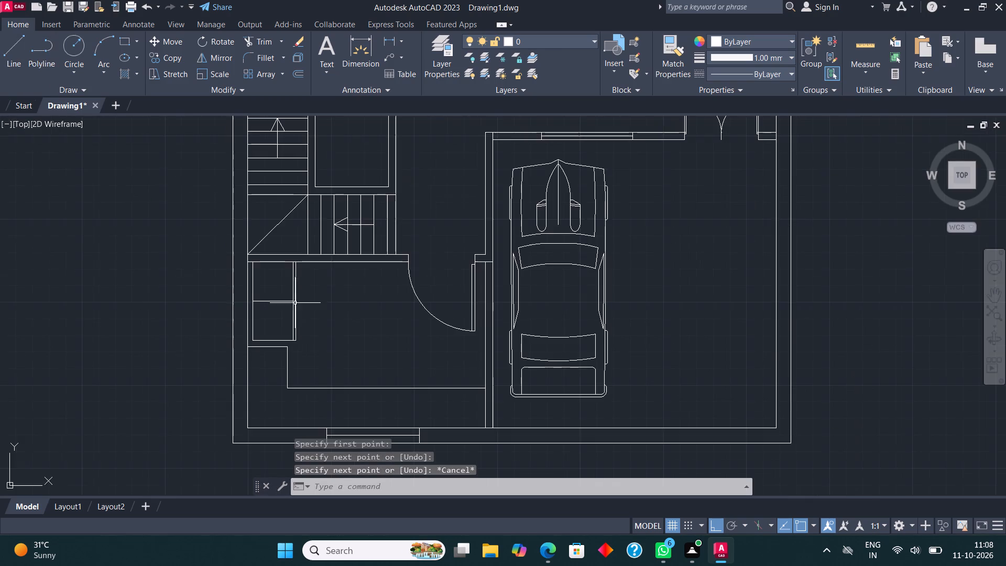
middle_drag(324, 342, 340, 238)
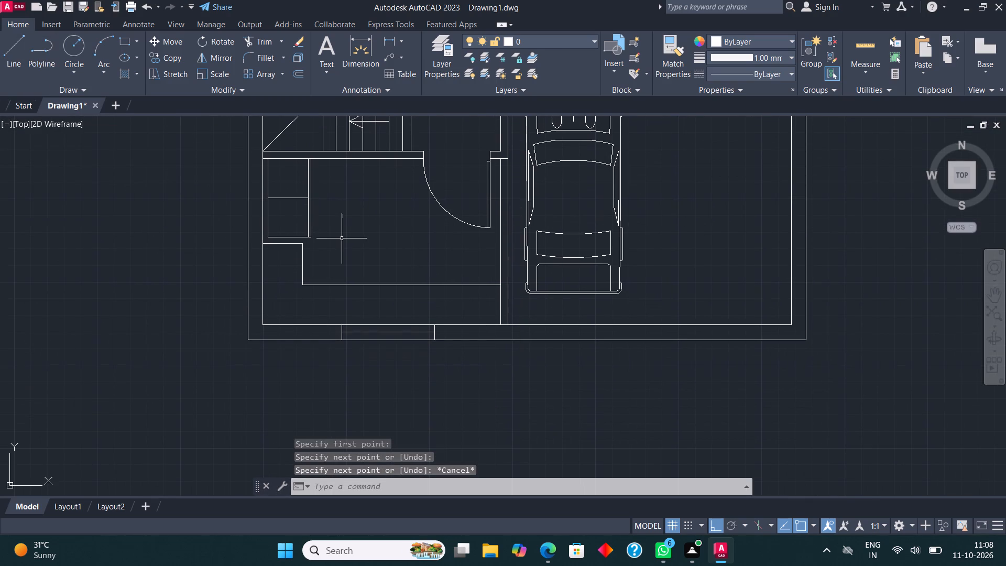
scroll(311, 260, down, 2)
middle_drag(332, 272, 345, 280)
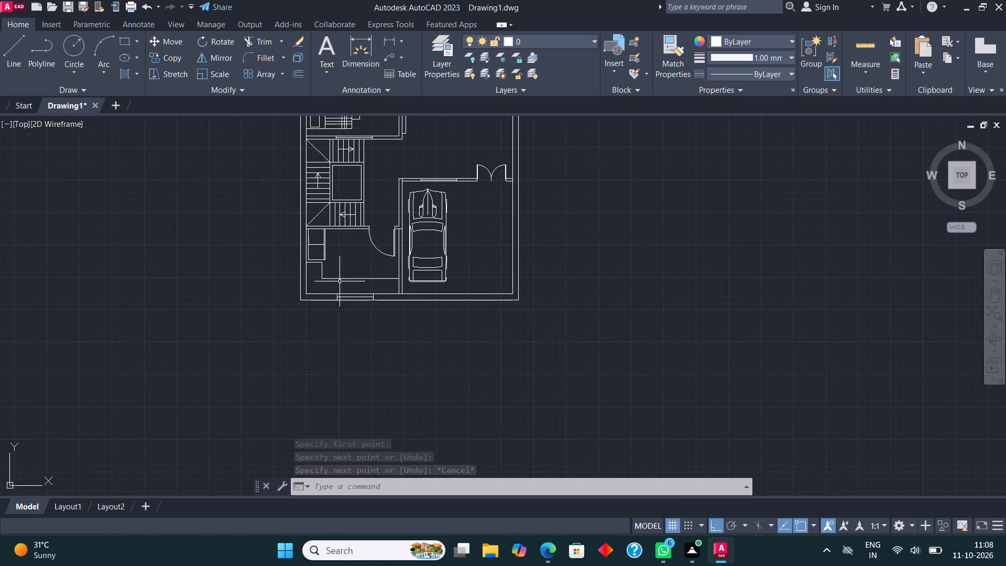
scroll(322, 278, up, 4)
middle_drag(319, 281, 310, 319)
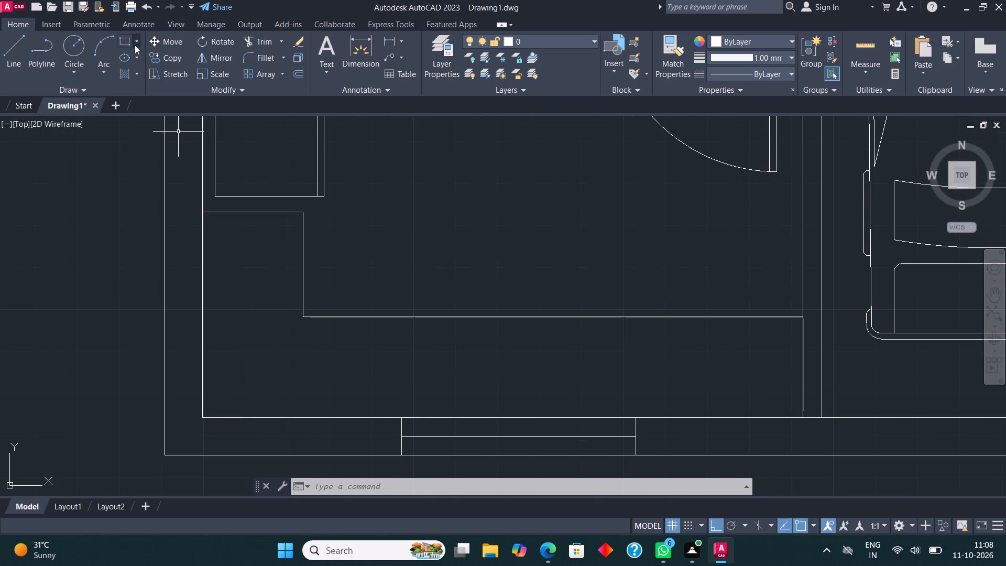
click(123, 42)
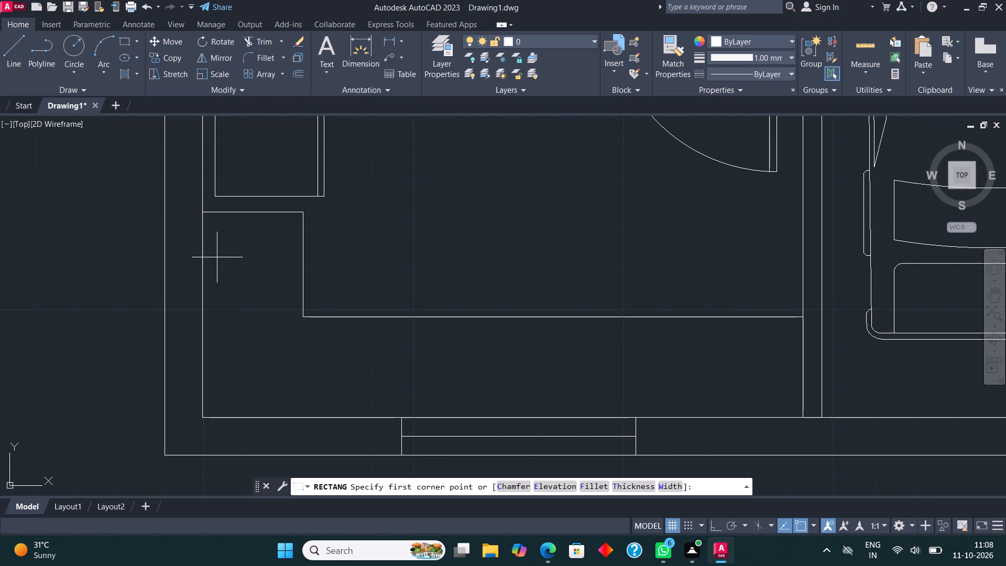
click(216, 250)
click(293, 398)
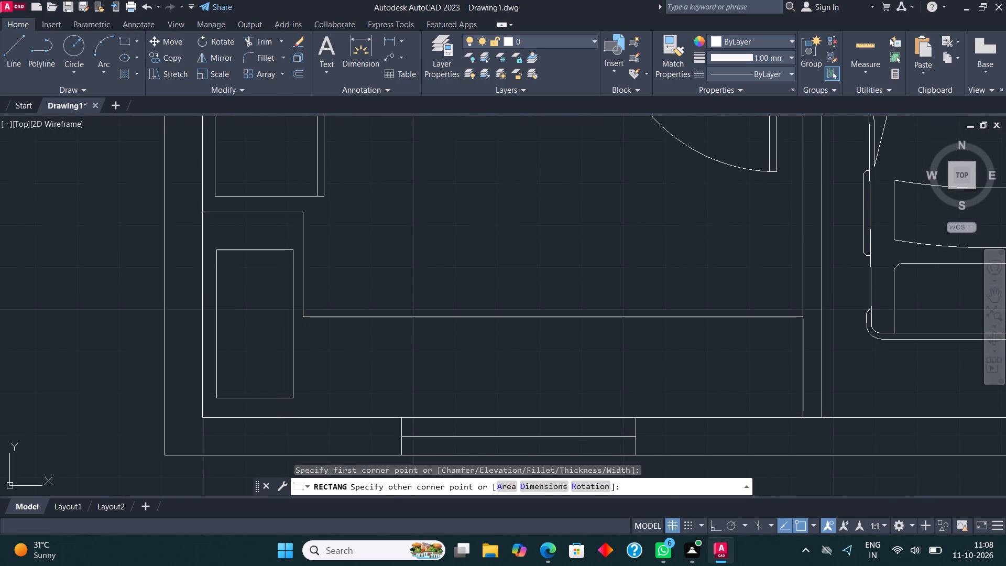
Offset the sink rectangle inward by 1".
click(253, 252)
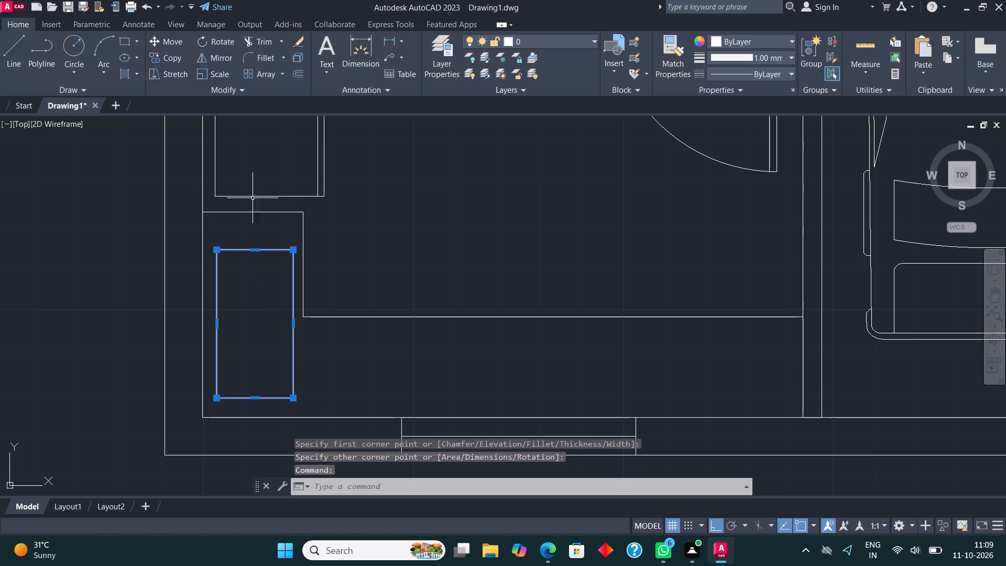
click(296, 68)
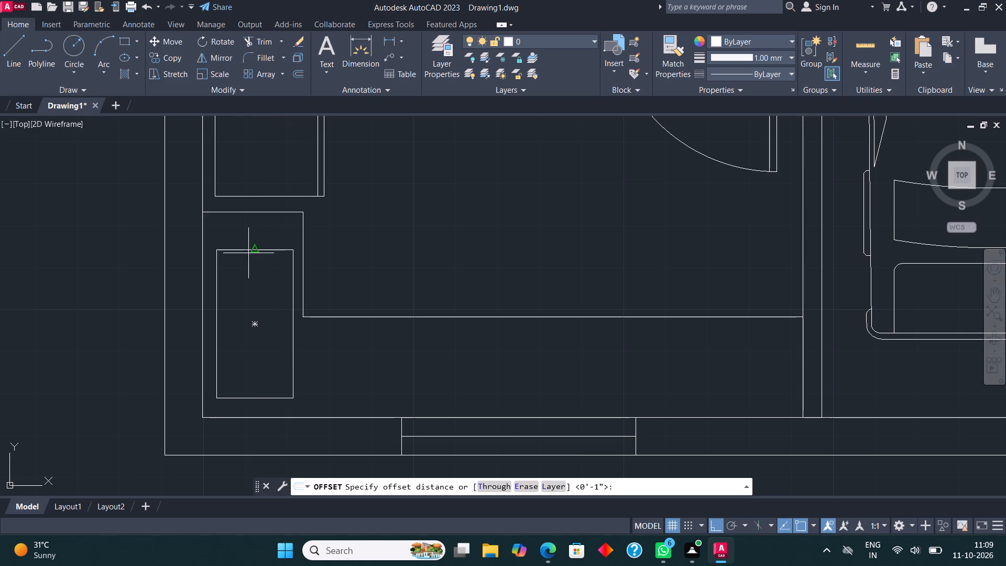
click(250, 250)
key(1)
key(shift+quotedbl)
key(Return)
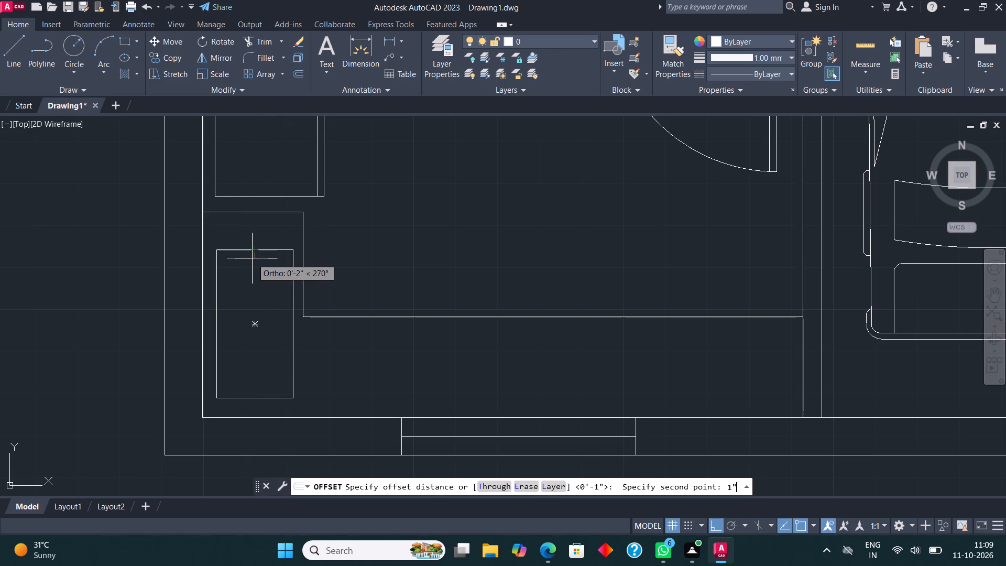
click(253, 290)
key(Escape)
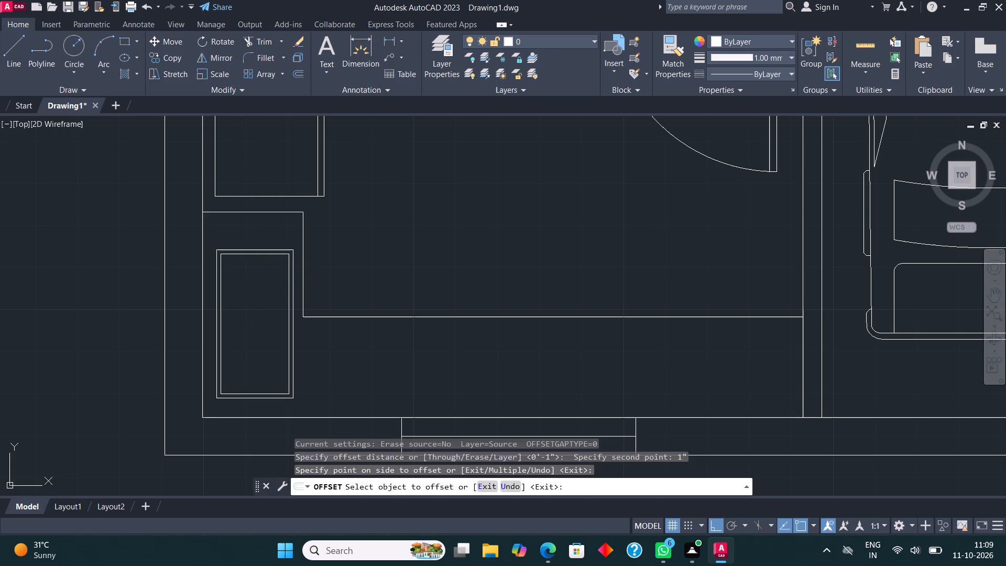
Draw a horizontal line across the inner sink rectangle, a little below its top, from its left edge to its right edge.
click(11, 55)
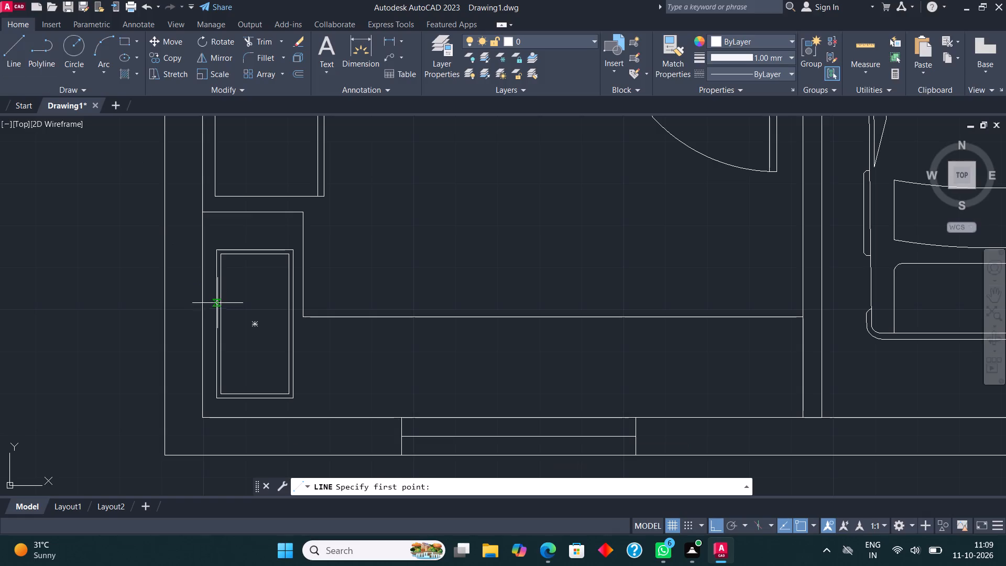
click(221, 295)
click(286, 293)
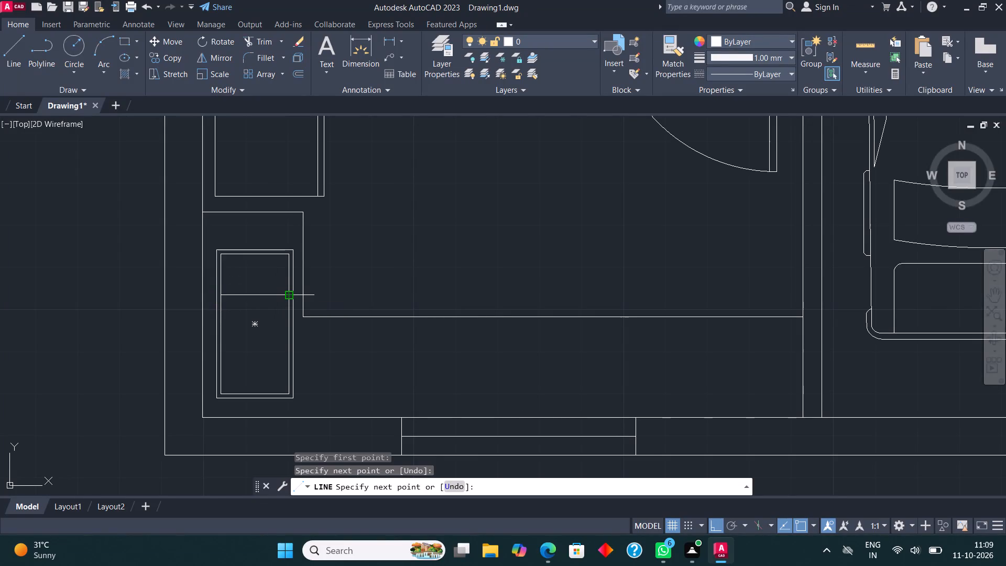
key(Escape)
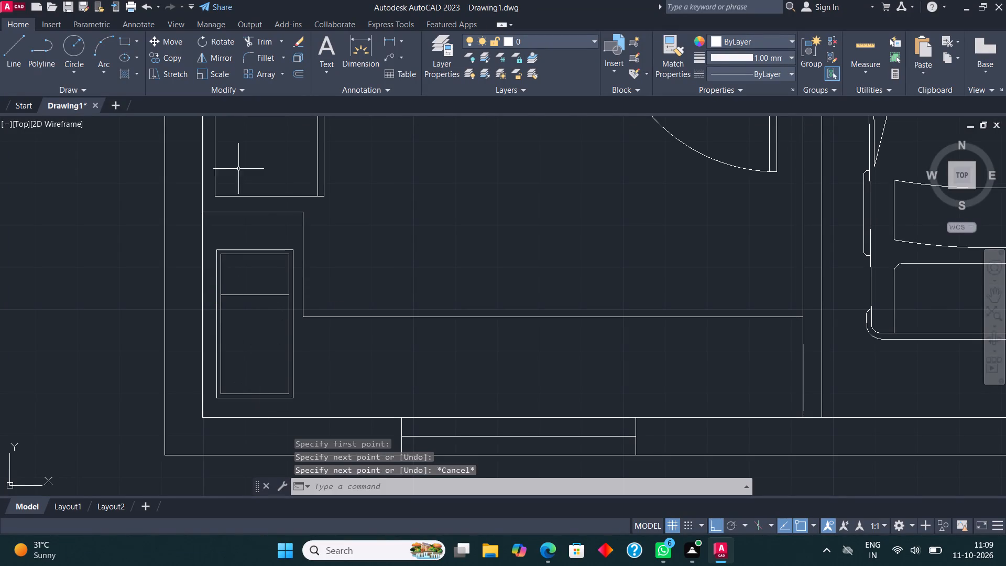
Draw a small drain circle in the middle of the sink's upper compartment.
click(76, 45)
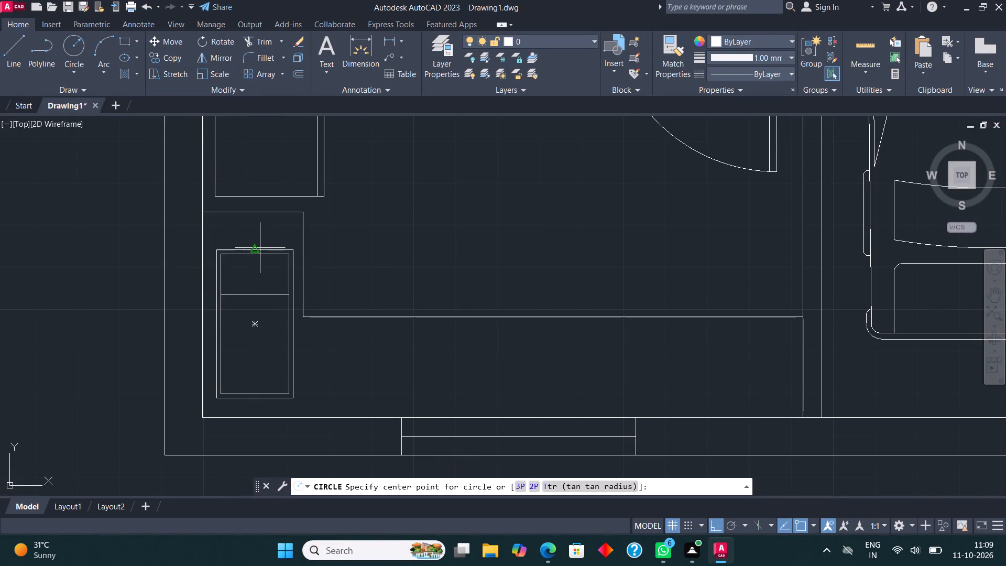
click(254, 276)
click(257, 278)
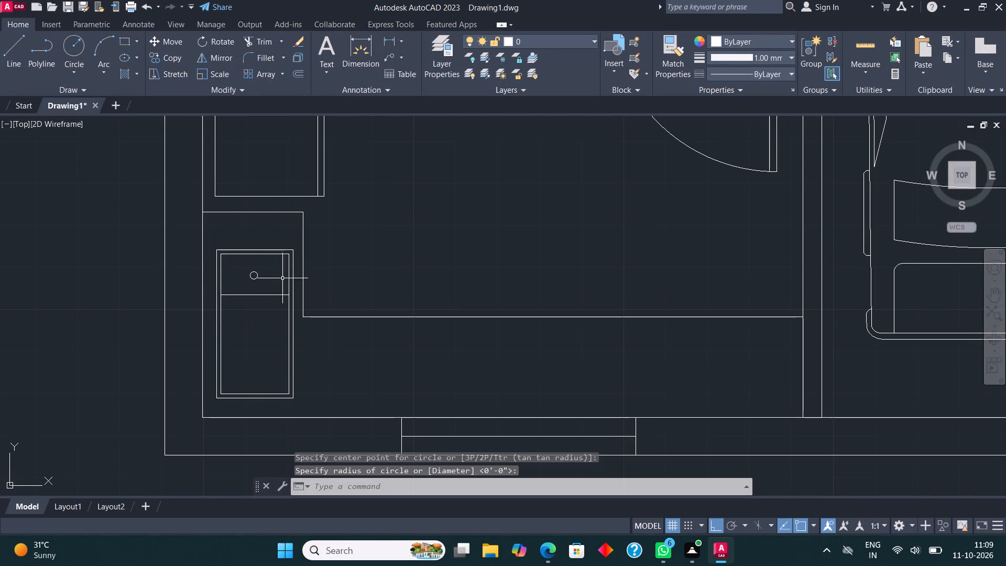
Draw a vertical line just inside the left edge of the sink's lower compartment, stopping short of its top and bottom.
click(13, 46)
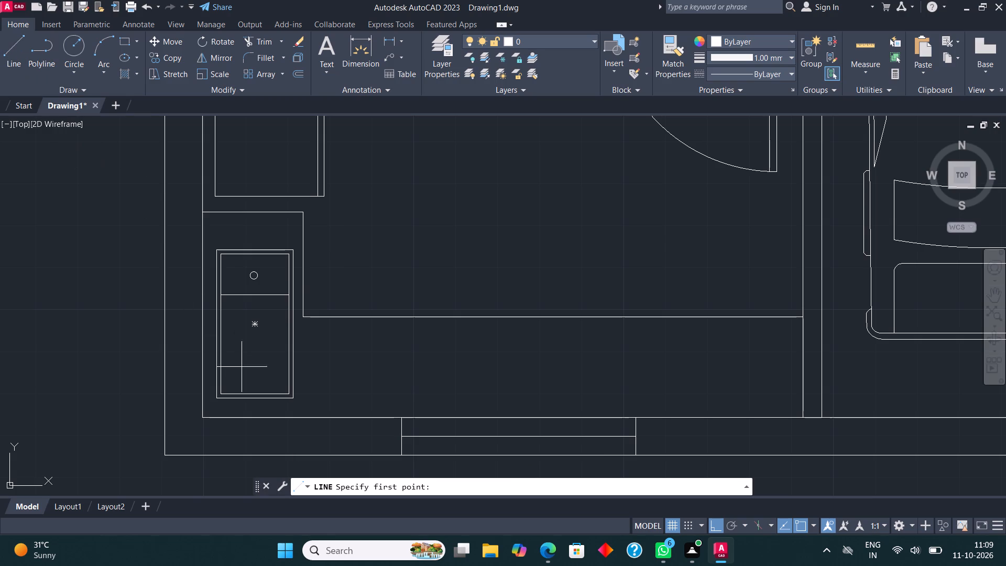
scroll(249, 380, up, 1)
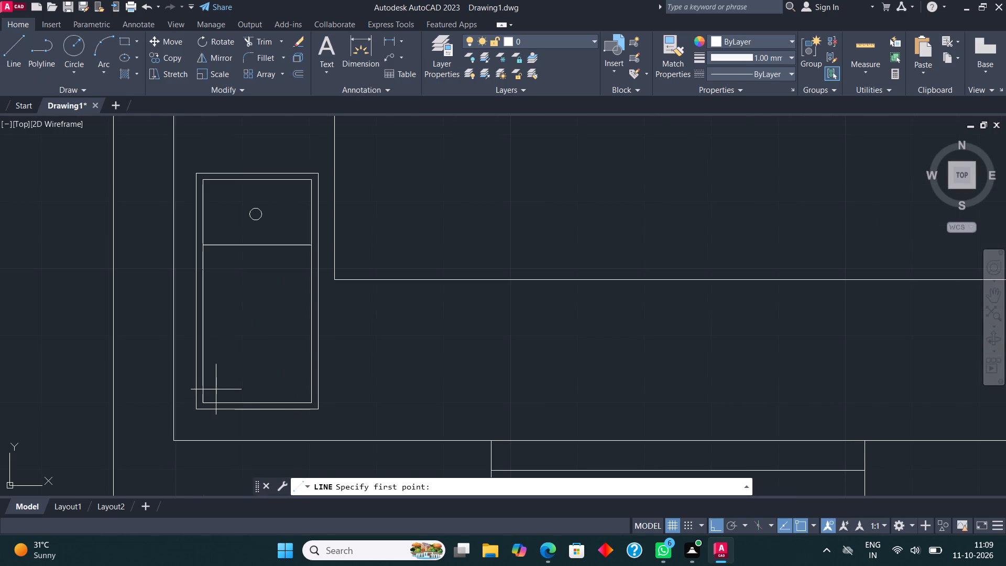
click(216, 391)
click(217, 257)
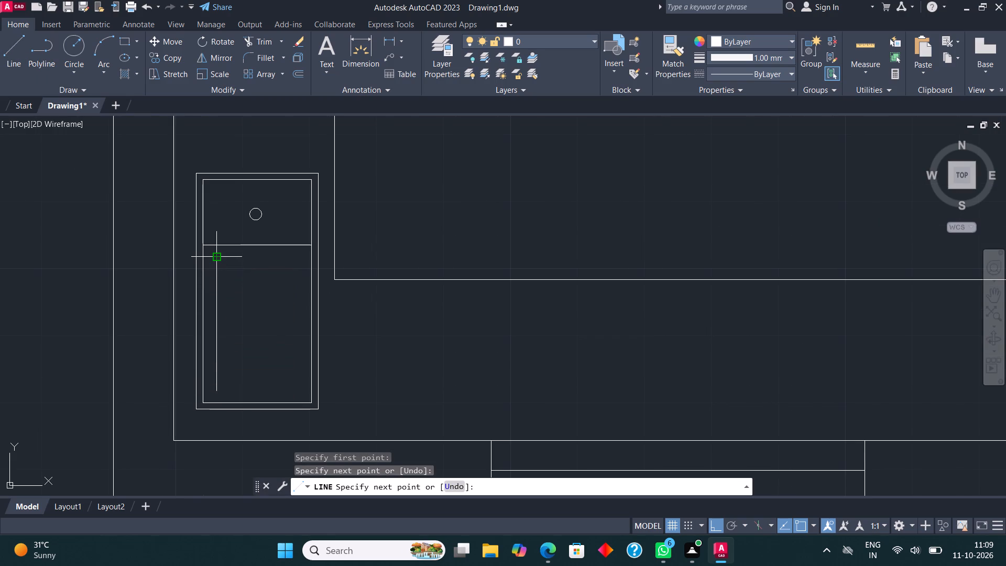
key(Escape)
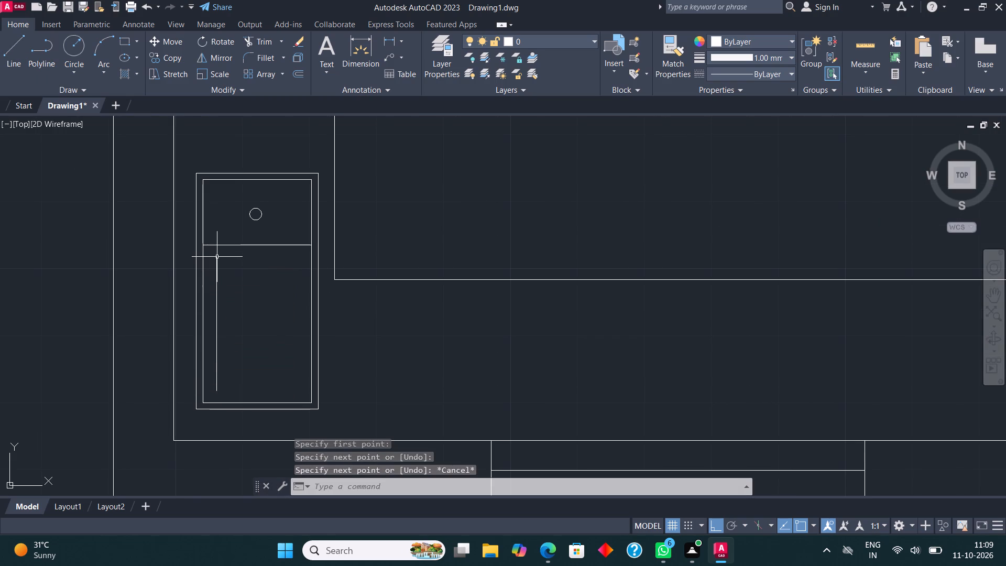
Copy the vertical line seven times to the right at even spacing of about 2" to fill the sink's lower compartment.
click(216, 287)
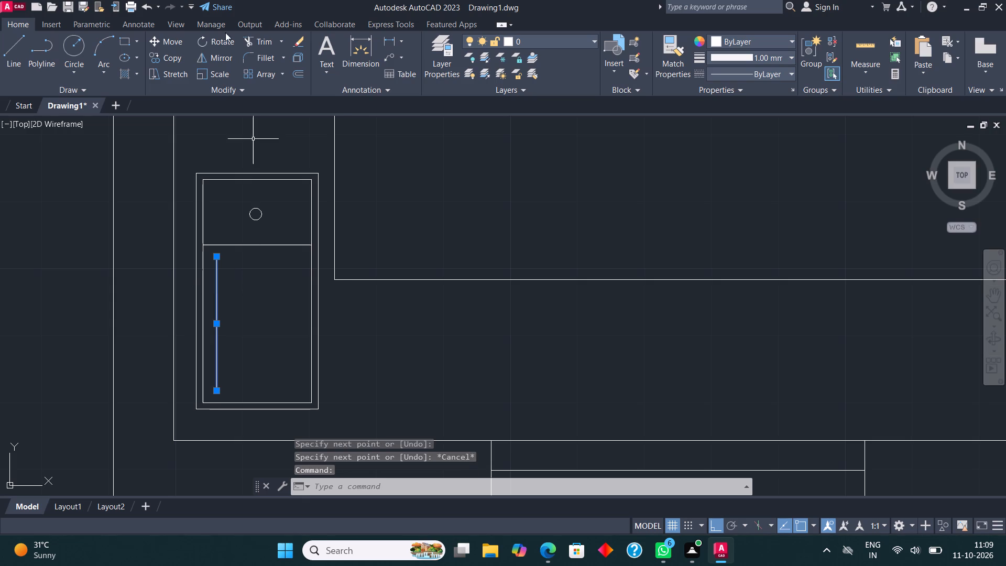
click(176, 57)
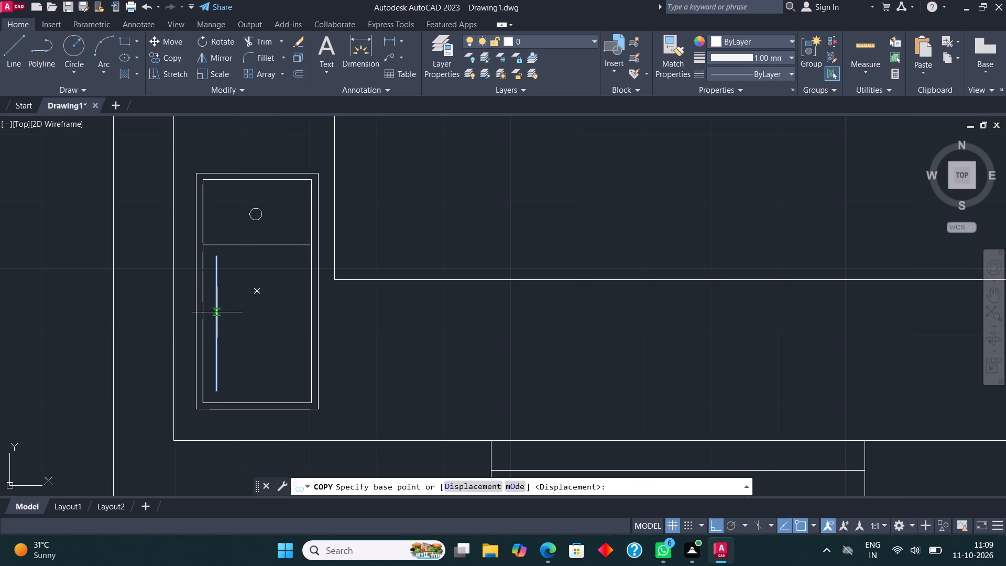
click(217, 313)
click(228, 315)
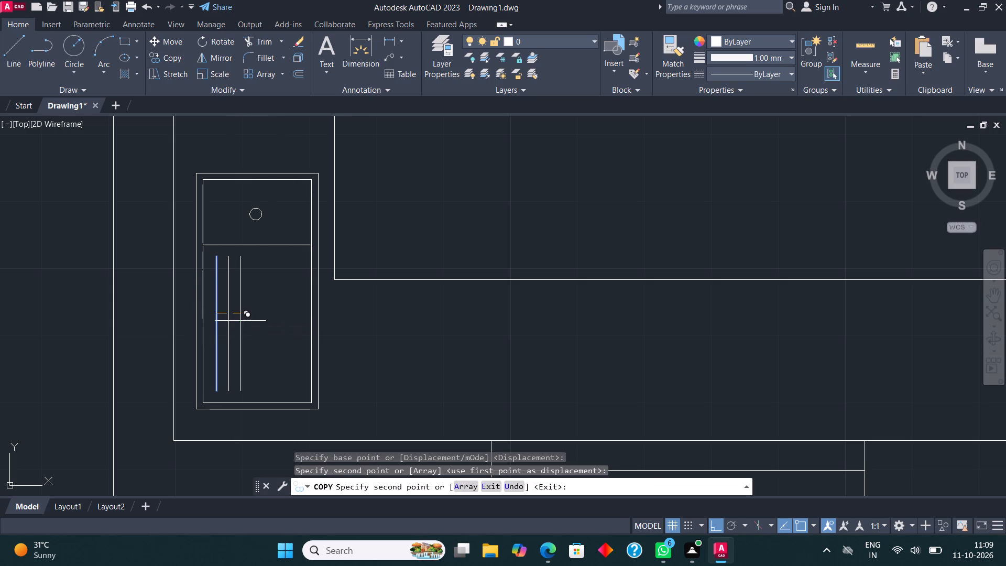
click(240, 321)
click(253, 324)
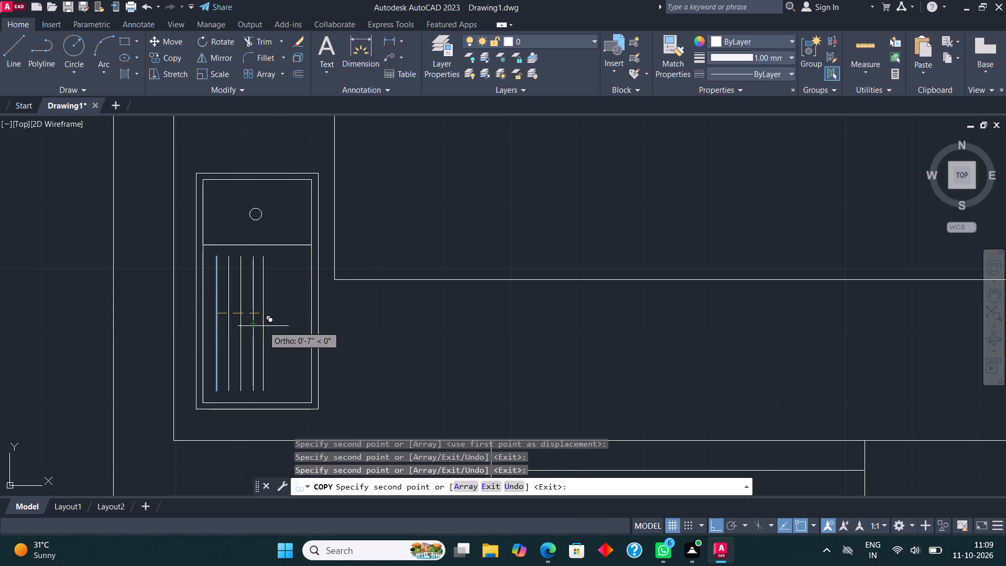
click(265, 326)
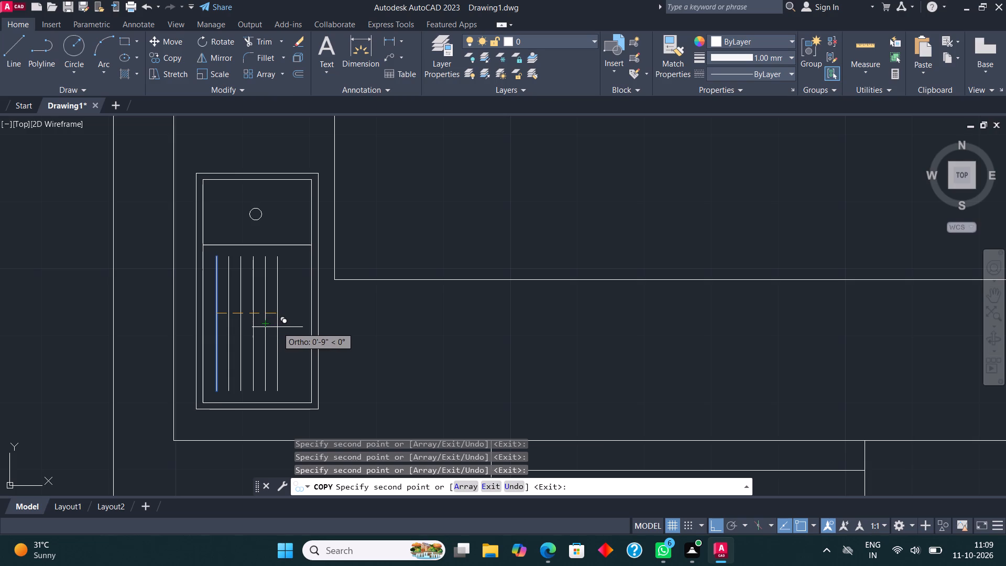
click(277, 327)
click(290, 332)
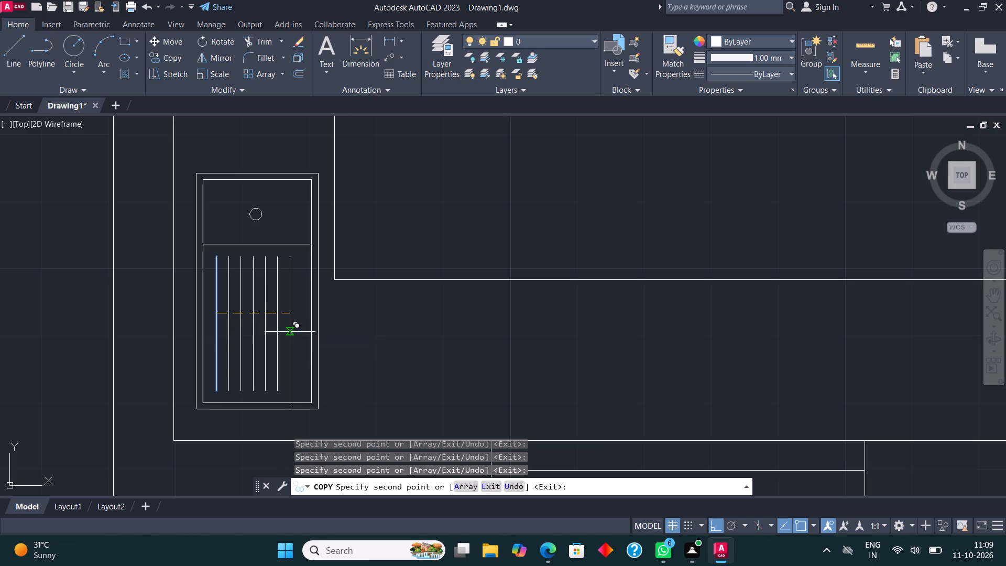
click(301, 332)
key(Escape)
Draw a wide stove rectangle on the horizontal counter, between the window's right end and the partition wall.
scroll(316, 302, down, 3)
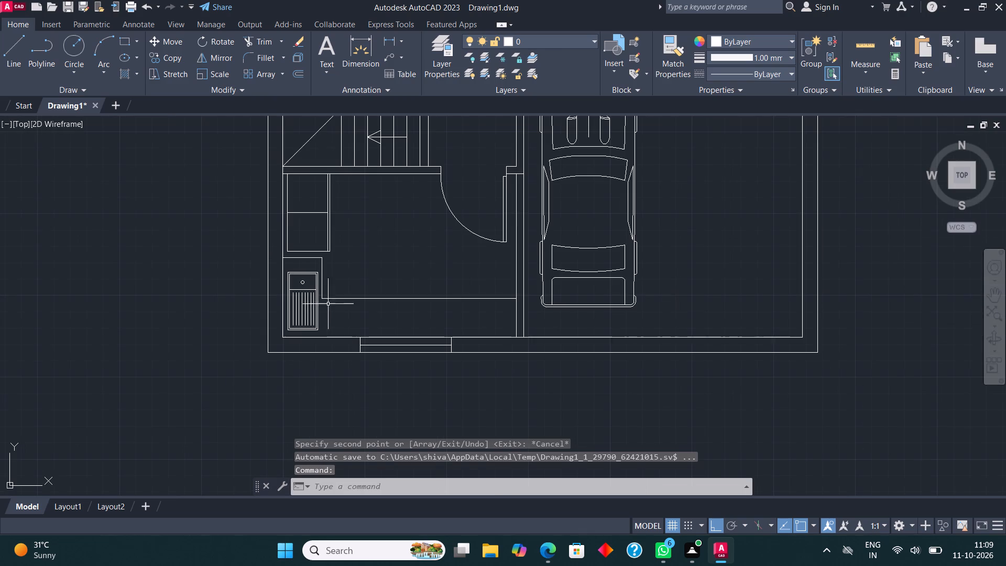
middle_drag(509, 250, 454, 215)
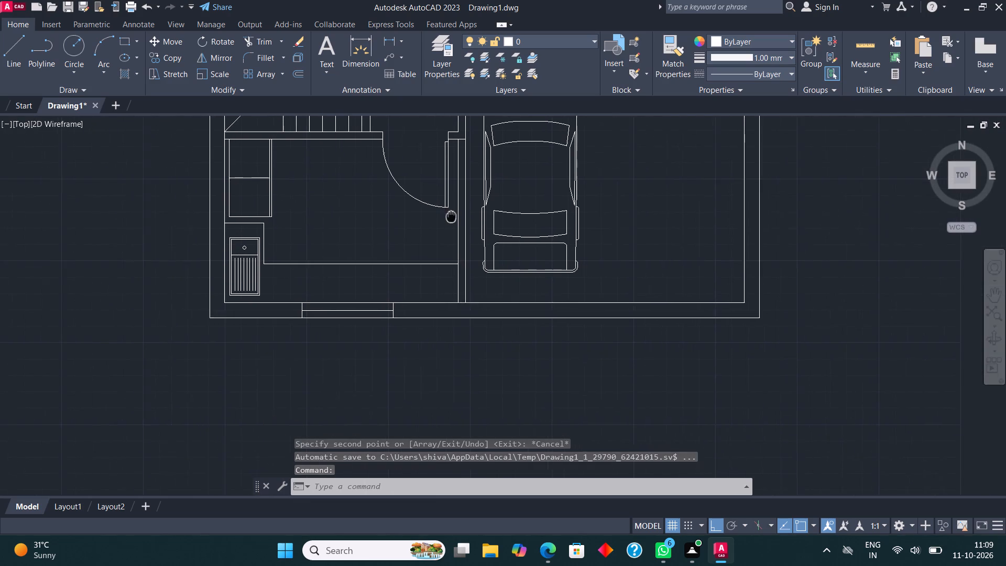
middle_drag(454, 215, 456, 215)
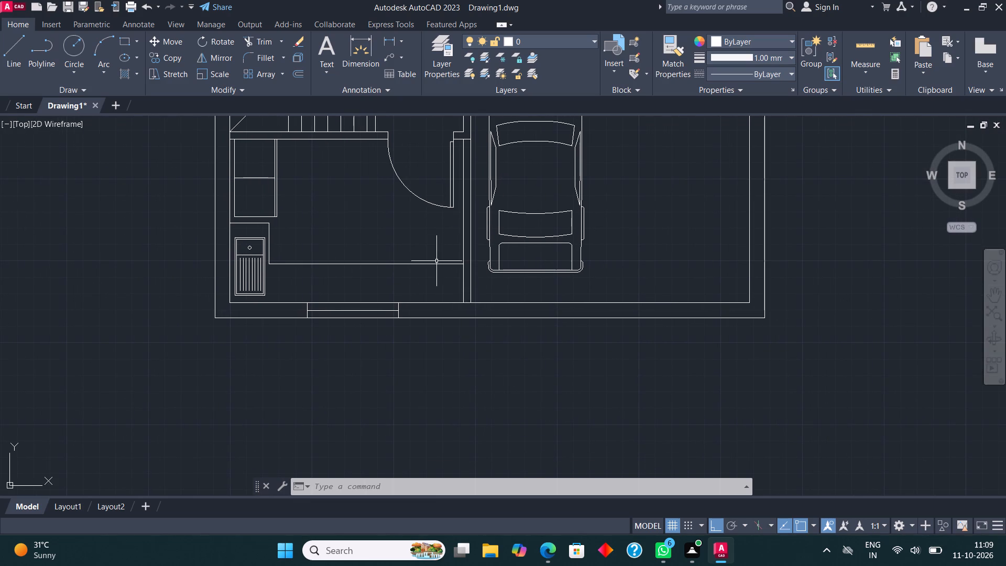
scroll(321, 281, up, 1)
middle_drag(471, 254, 425, 293)
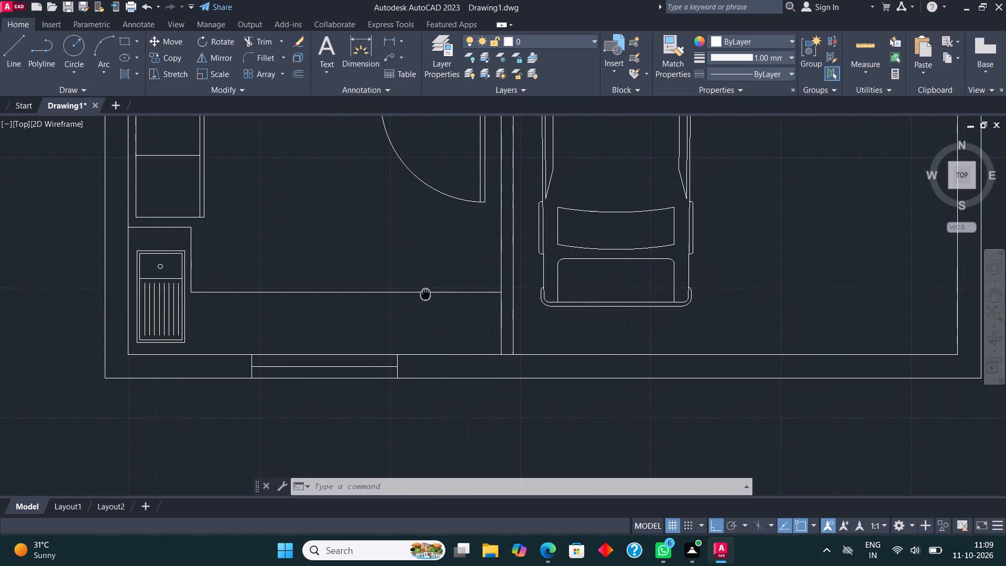
click(126, 41)
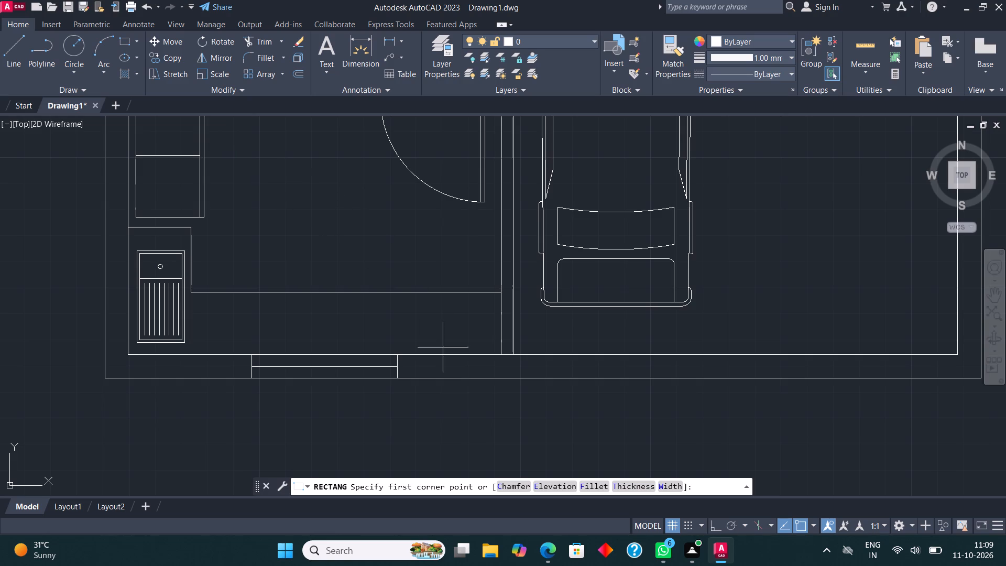
scroll(445, 301, up, 2)
click(445, 296)
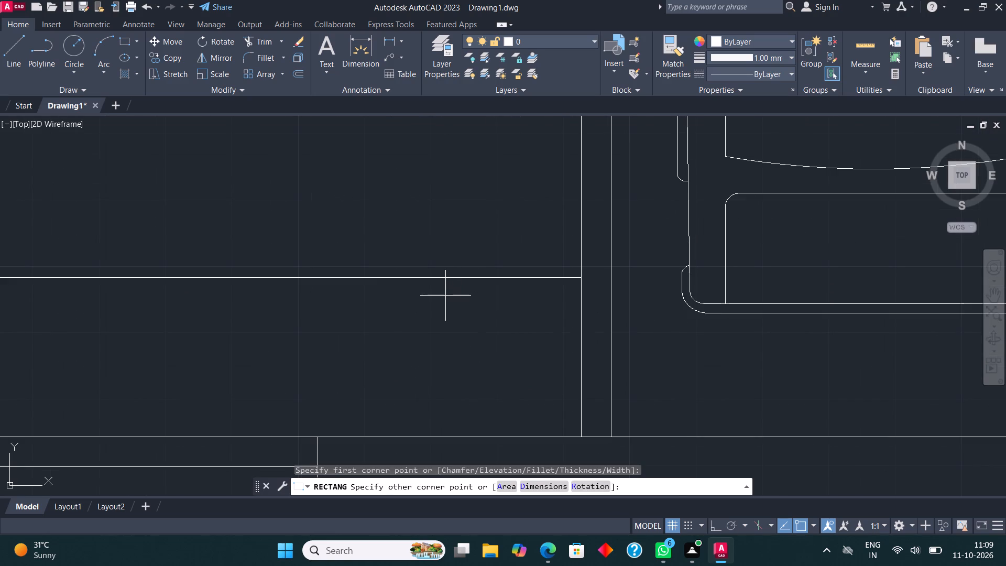
scroll(381, 367, down, 1)
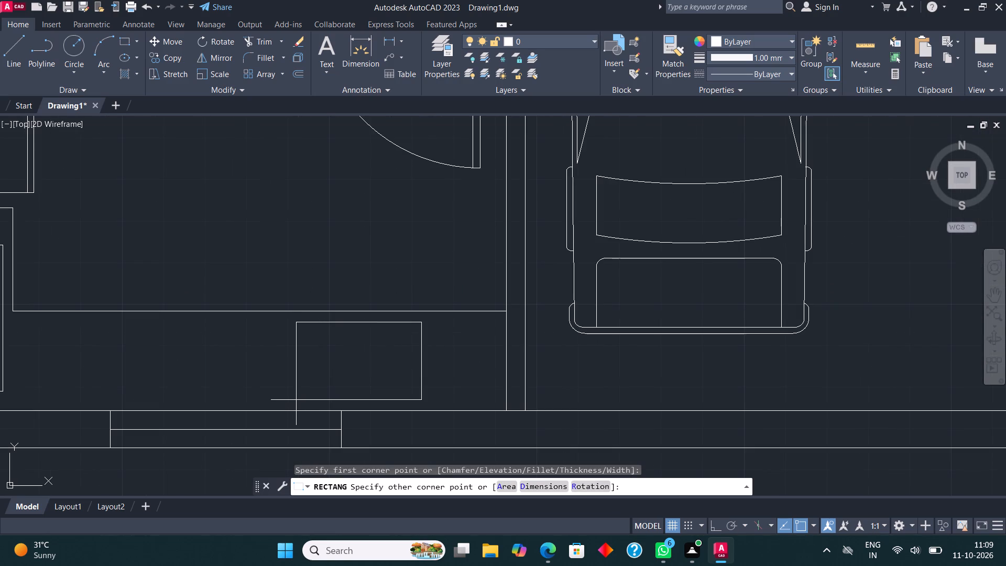
click(287, 404)
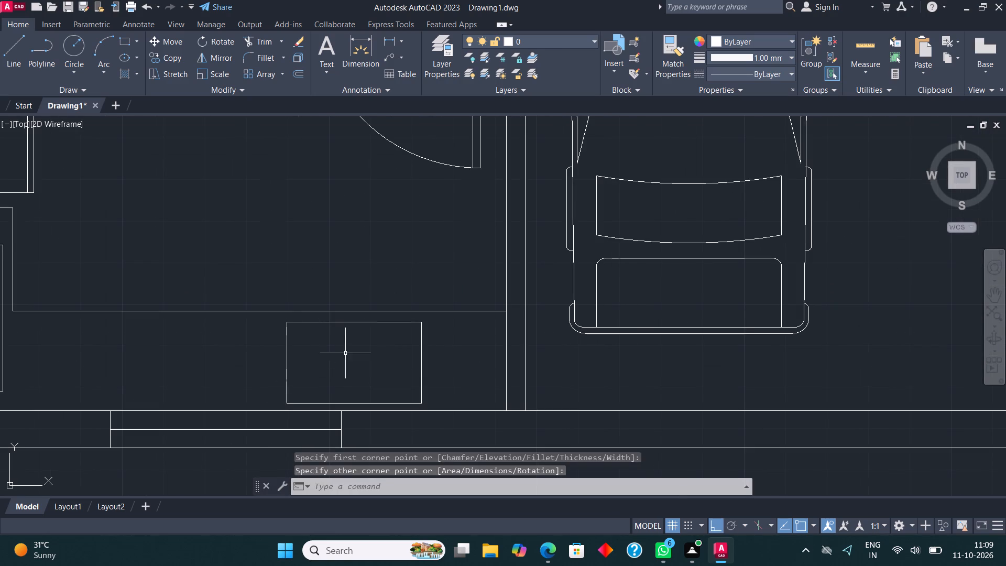
Draw a burner circle of about 3" radius in the upper-left corner area of the stove rectangle.
scroll(345, 353, up, 1)
click(76, 43)
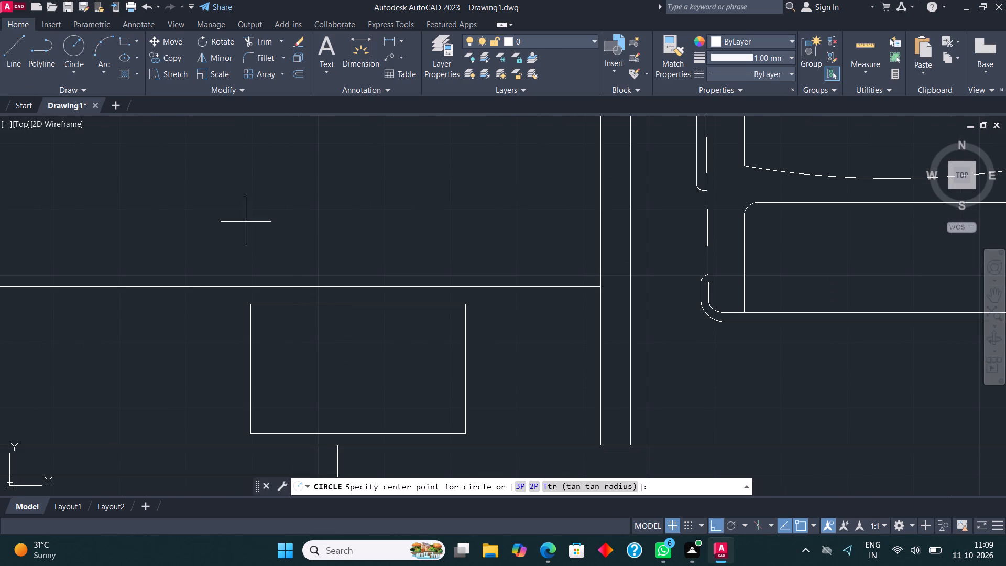
click(293, 336)
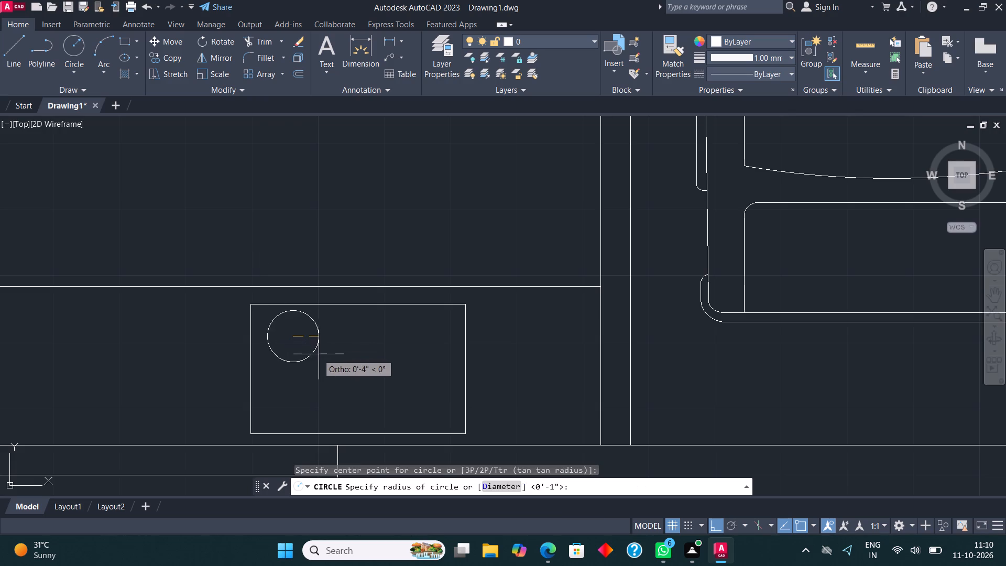
click(314, 352)
Draw four short tick lines pointing outward from the burner circle's left, right, top and bottom quadrants.
scroll(309, 300, up, 1)
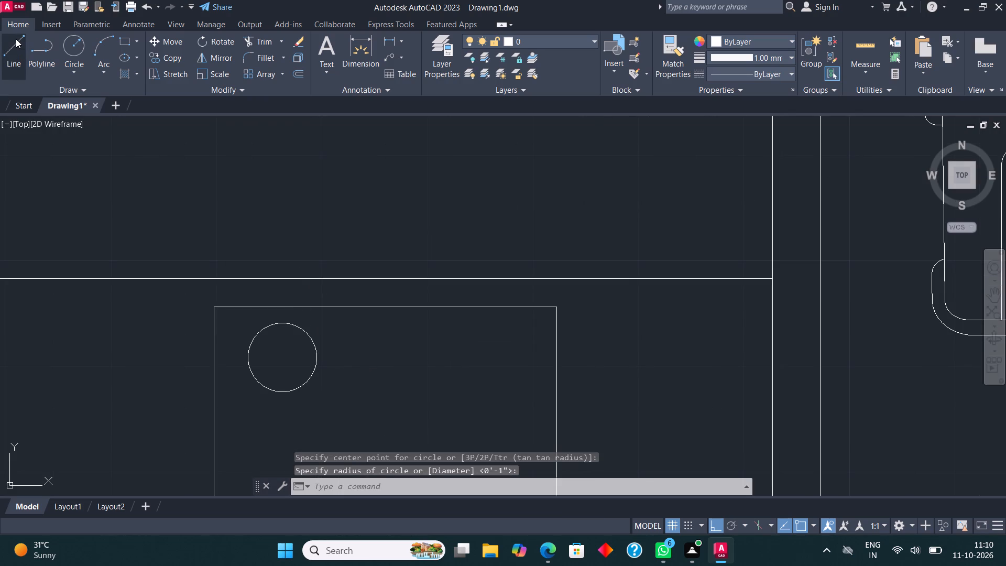
click(16, 39)
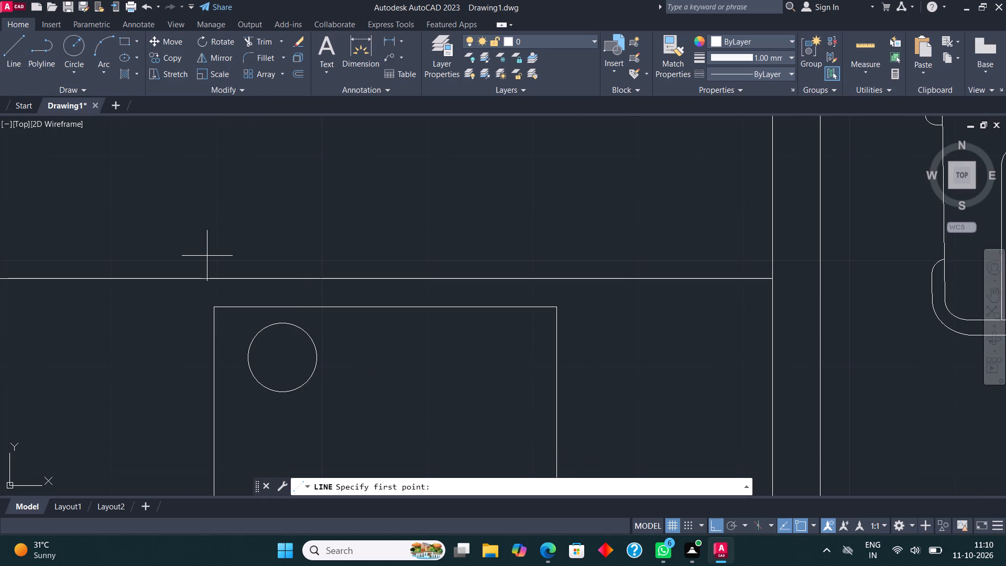
click(246, 362)
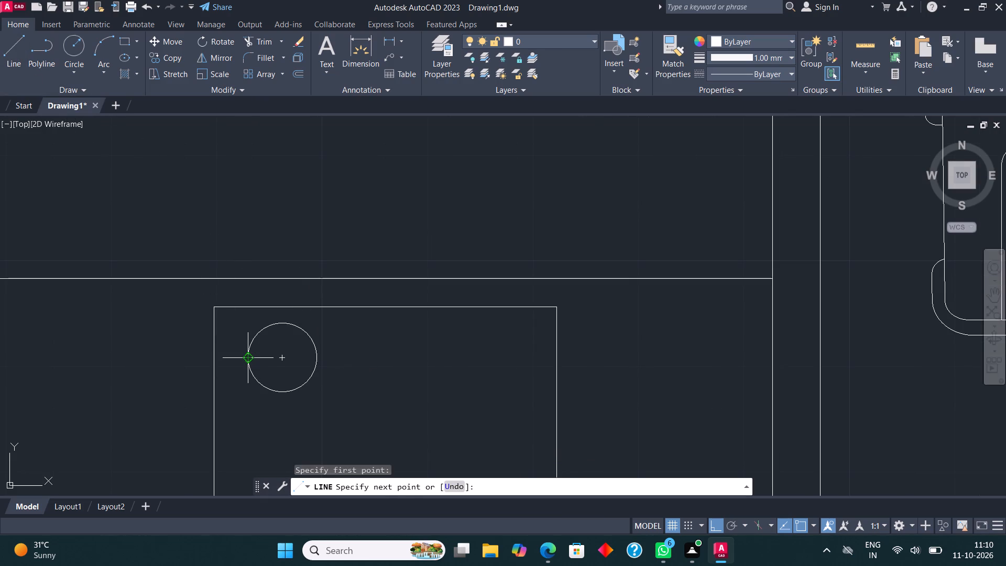
click(233, 360)
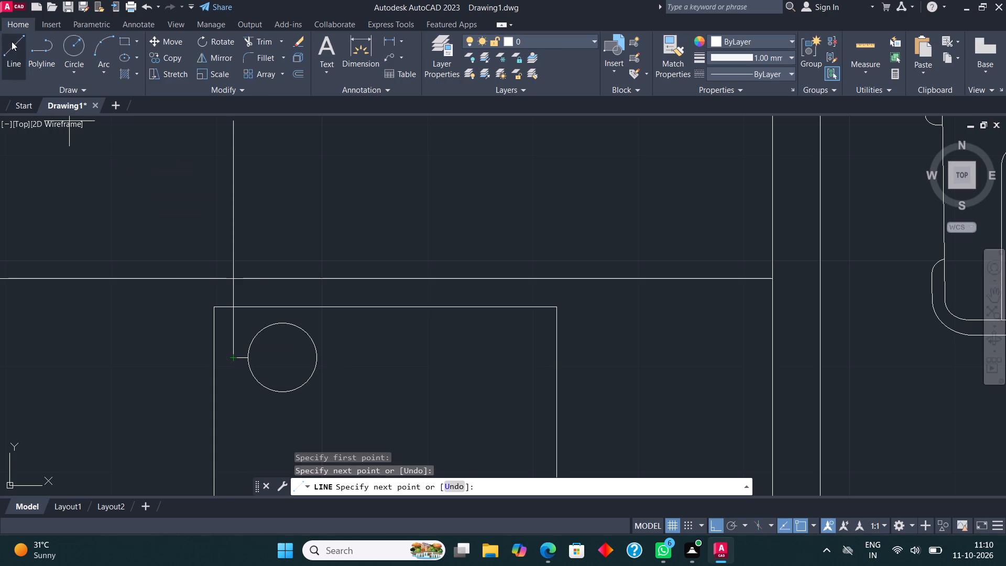
click(14, 41)
click(316, 356)
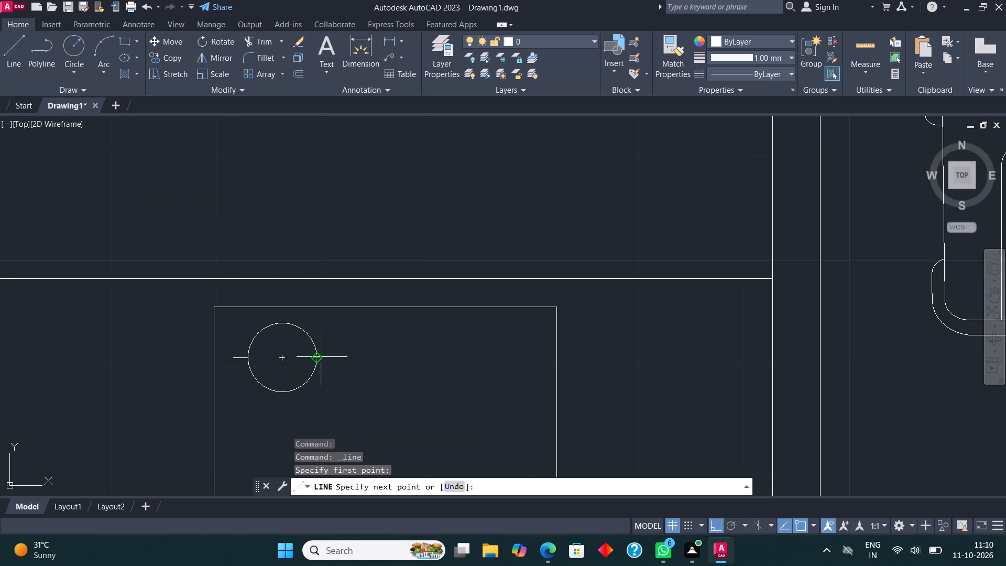
click(331, 358)
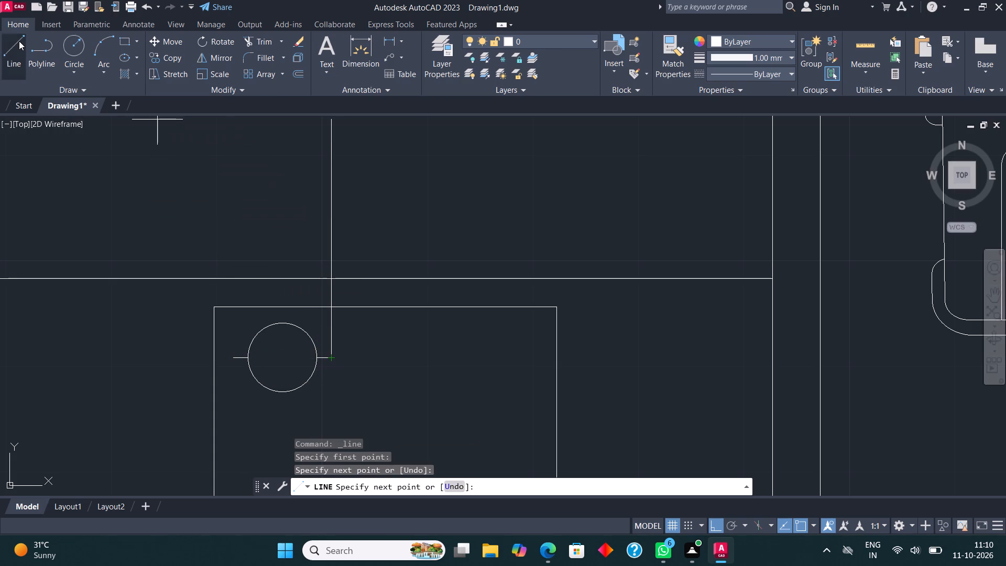
click(19, 41)
click(282, 318)
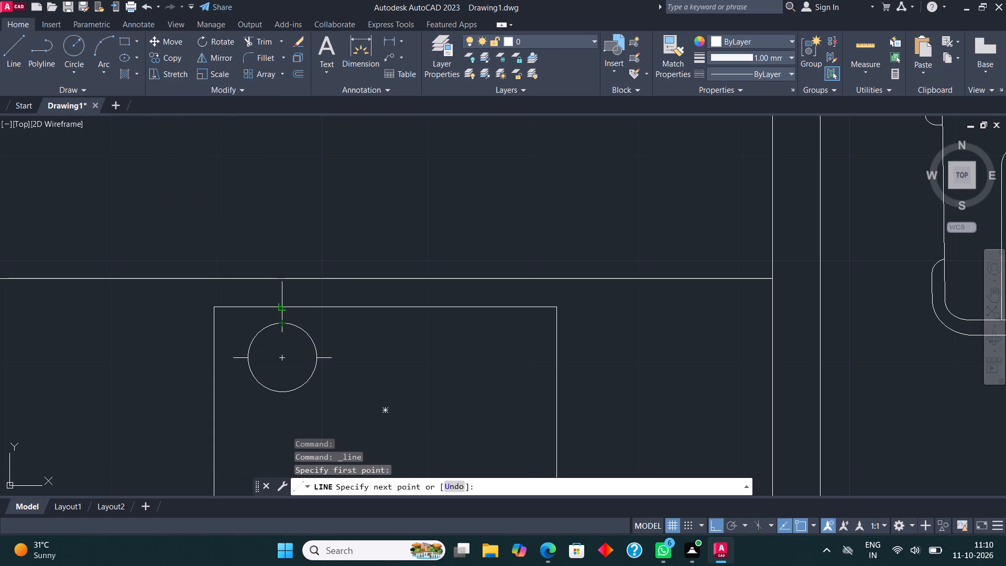
click(282, 306)
click(19, 44)
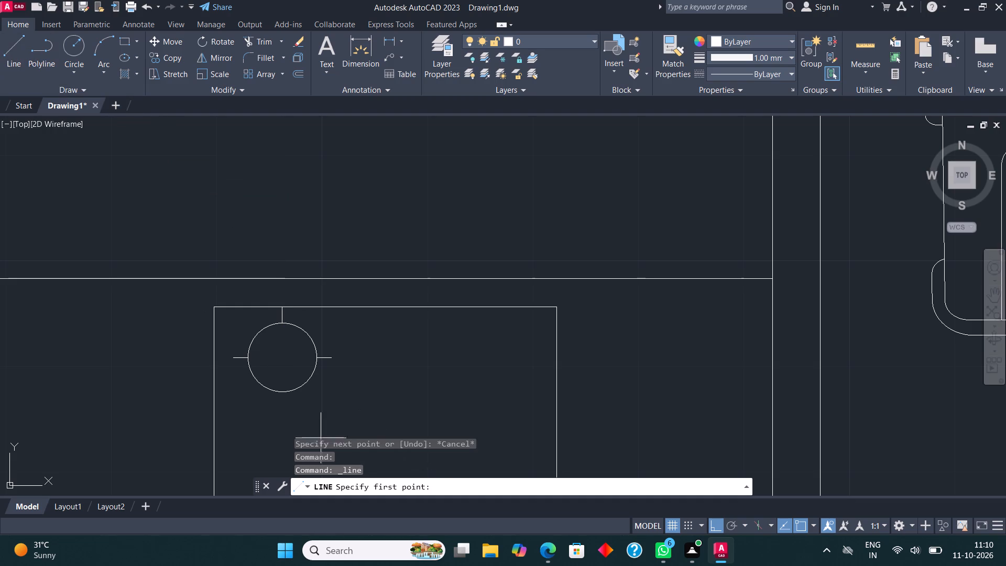
click(283, 397)
click(283, 406)
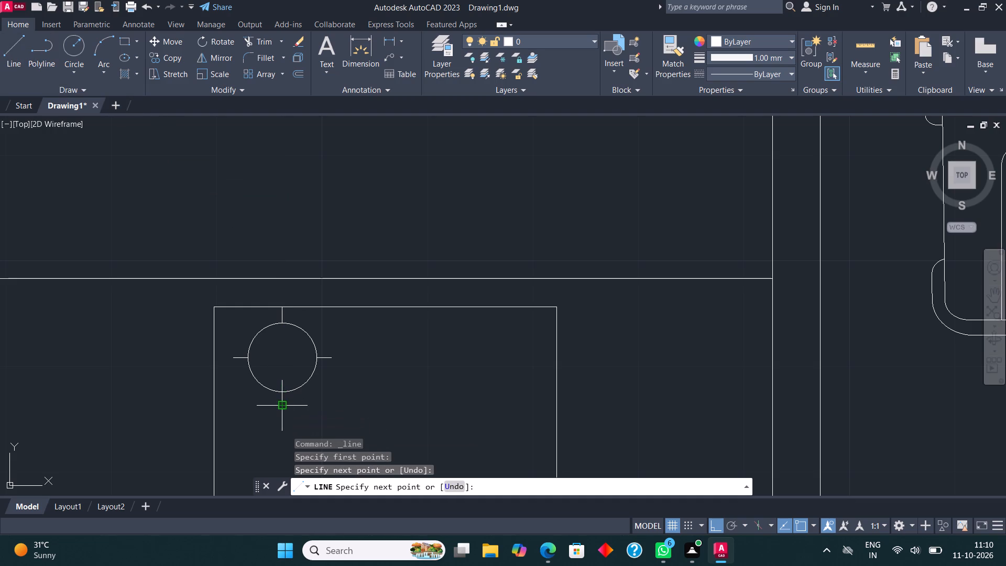
key(Escape)
Move the burner circle with its four ticks slightly straight down, clear of the stove's top edge.
click(329, 393)
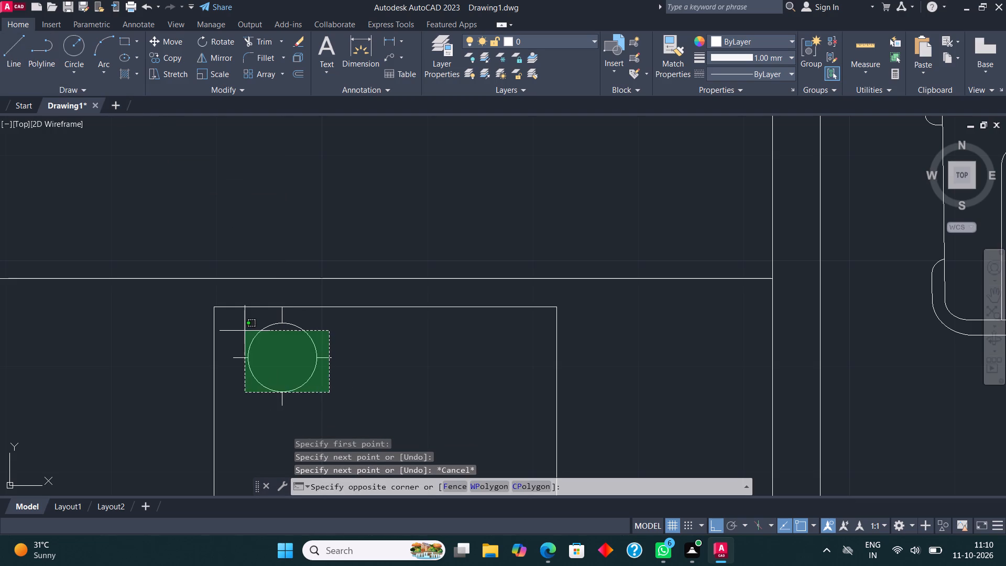
click(243, 323)
click(165, 41)
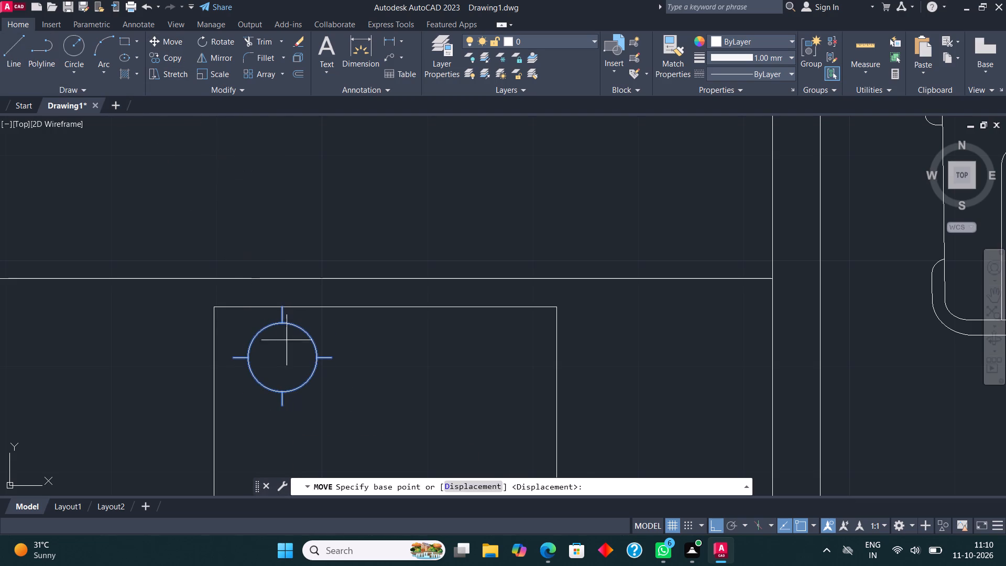
click(282, 362)
click(289, 393)
Copy the ticked burner about 1'-6" to the right, and again to the lower middle of the stove with Ortho off.
scroll(403, 271, down, 2)
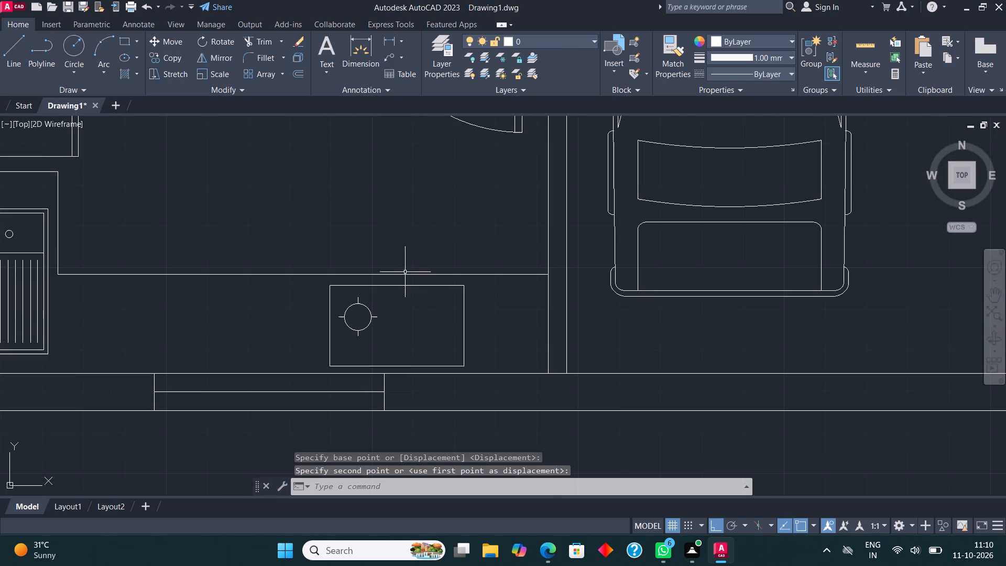
scroll(396, 314, up, 2)
click(376, 385)
click(246, 272)
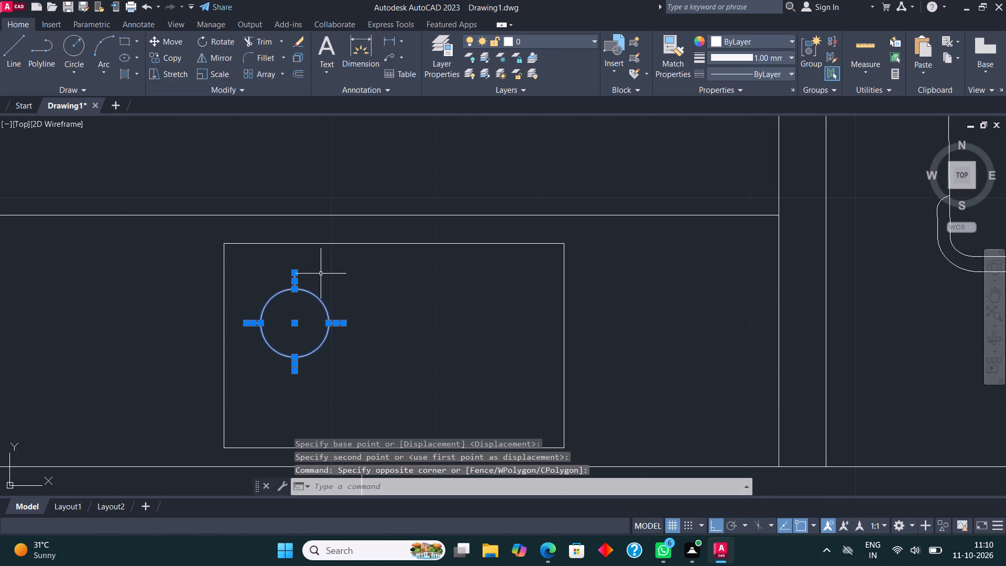
click(163, 57)
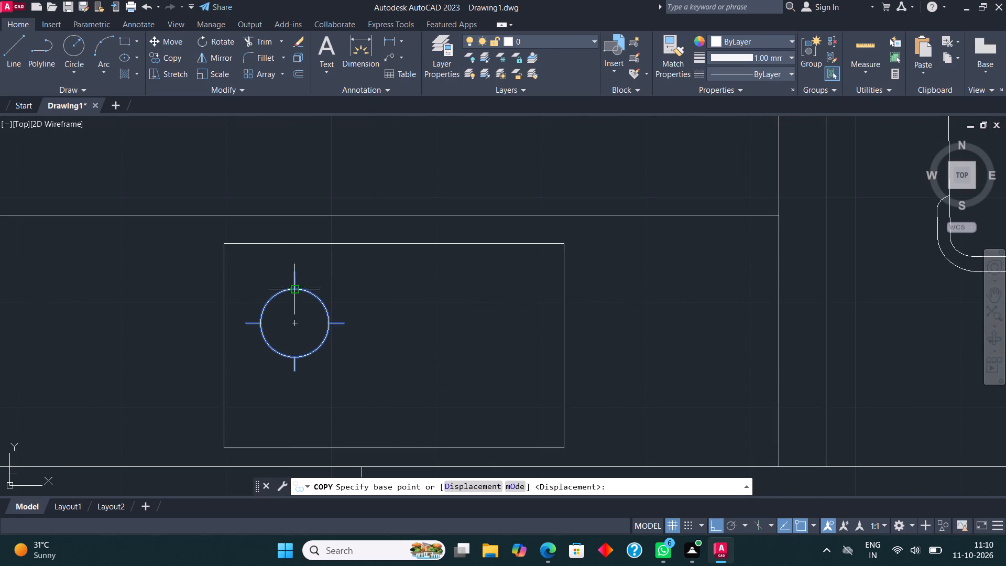
click(296, 336)
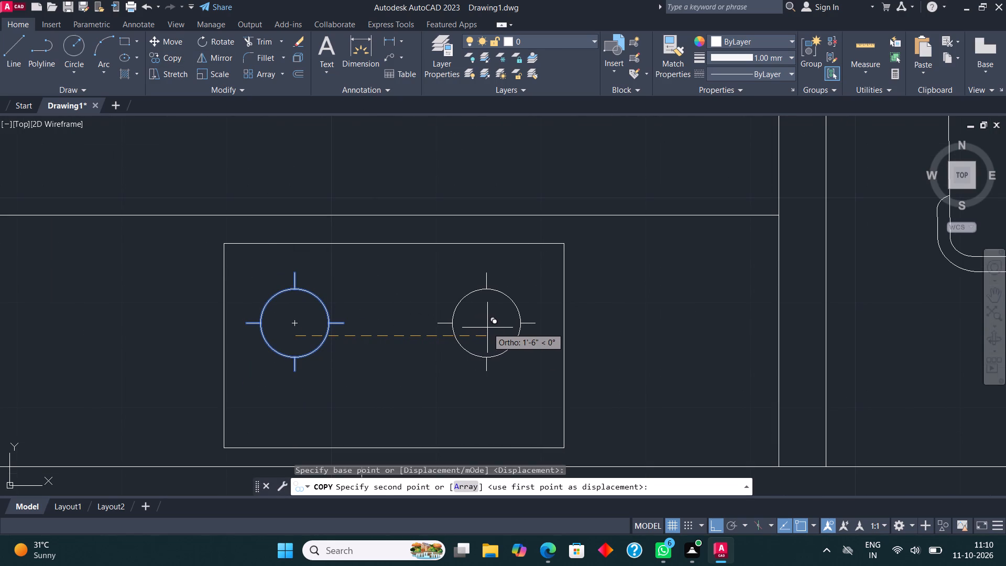
click(490, 328)
key(F8)
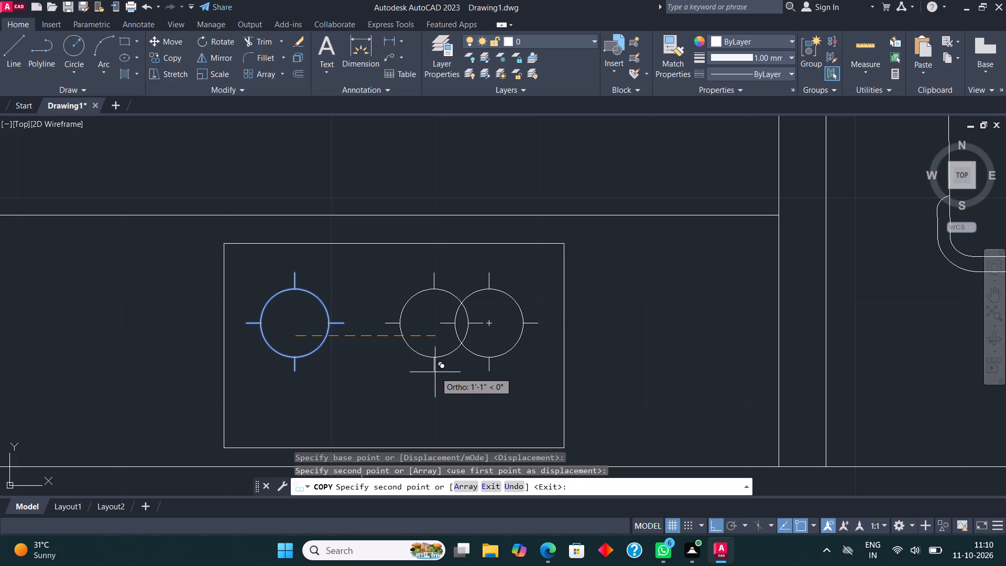
click(396, 408)
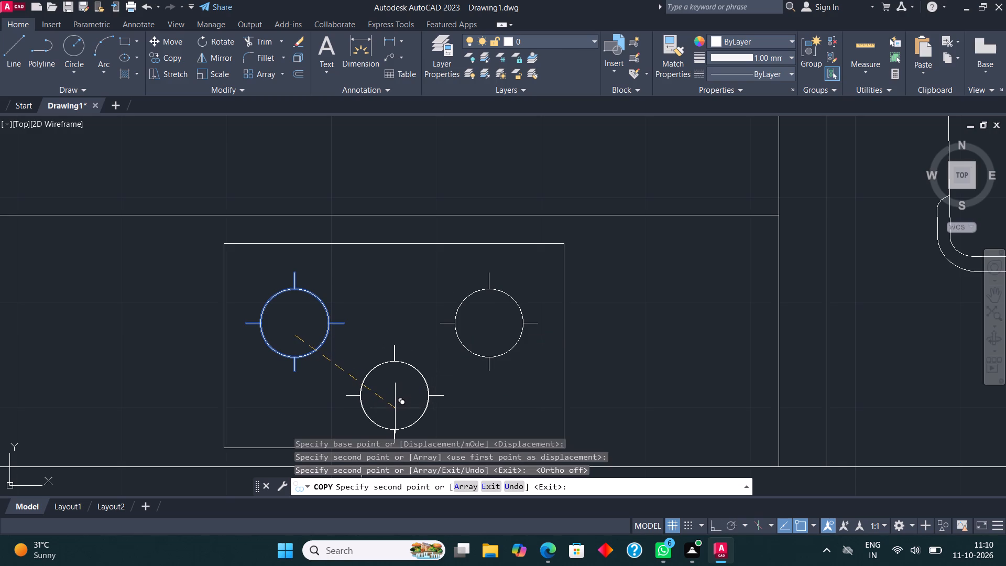
key(Escape)
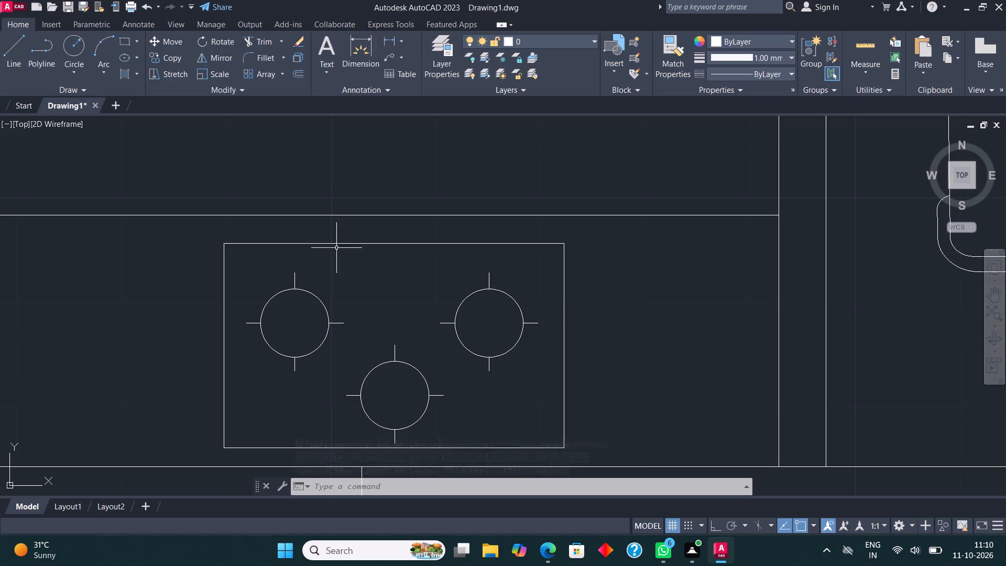
Draw a wide rectangle on the horizontal counter between the sink and the stove, slightly smaller than the stove.
scroll(388, 178, down, 3)
middle_drag(323, 268, 390, 334)
scroll(352, 281, up, 2)
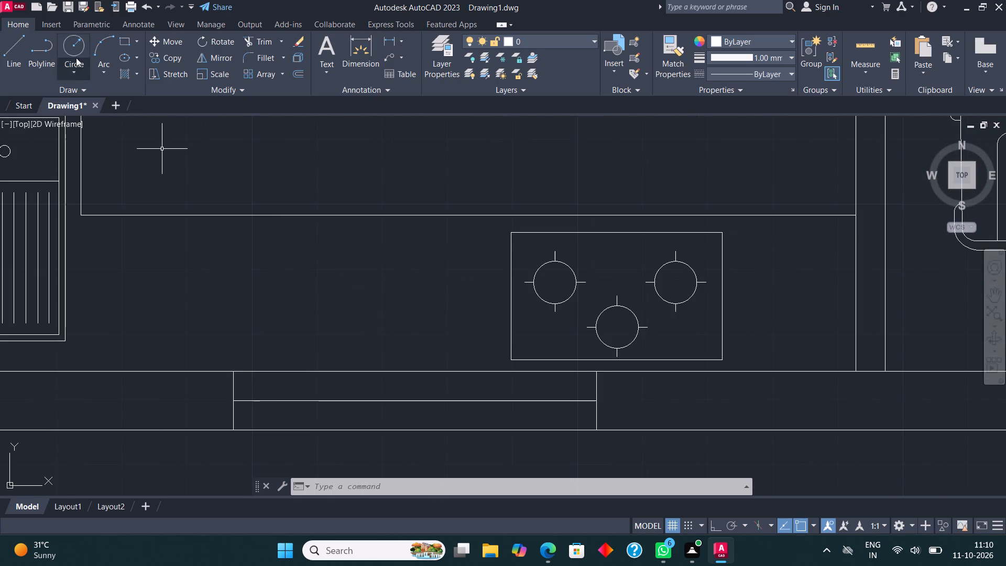
click(121, 33)
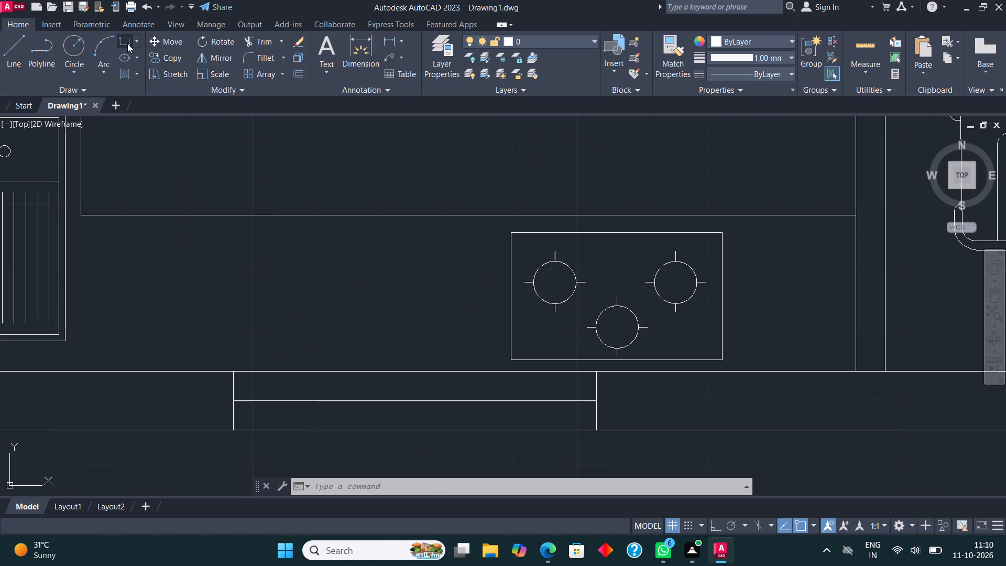
click(126, 42)
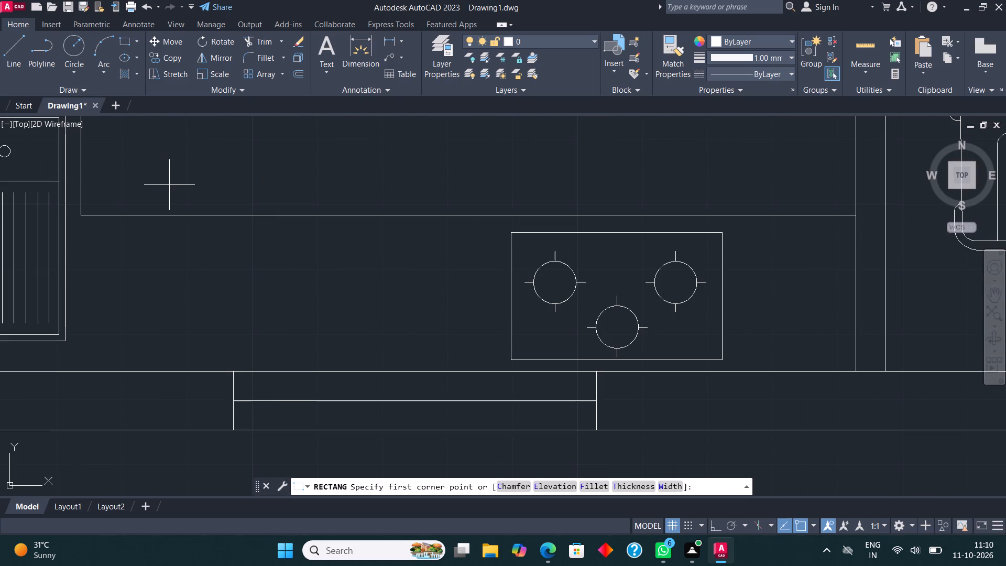
scroll(194, 343, down, 1)
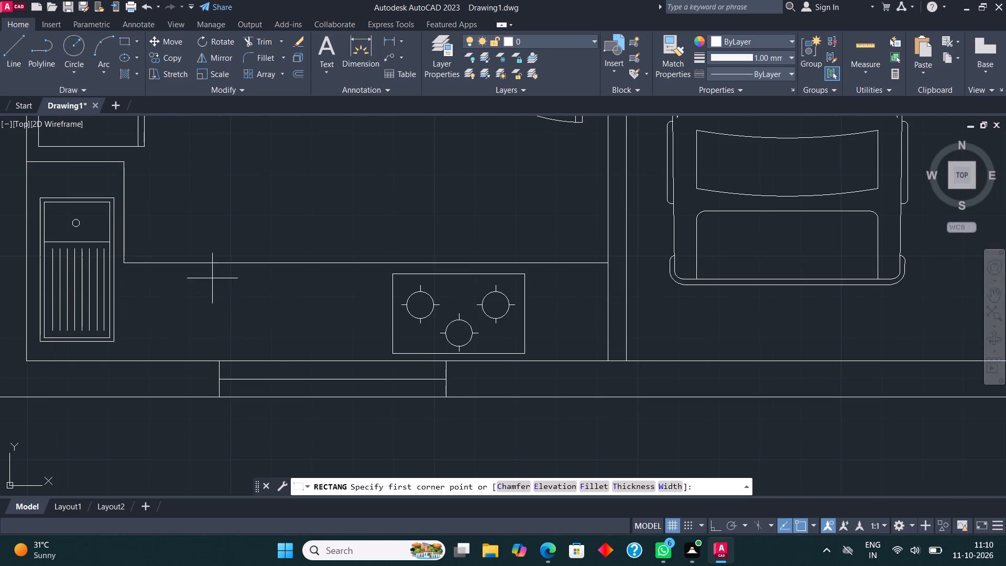
scroll(209, 279, up, 1)
click(185, 273)
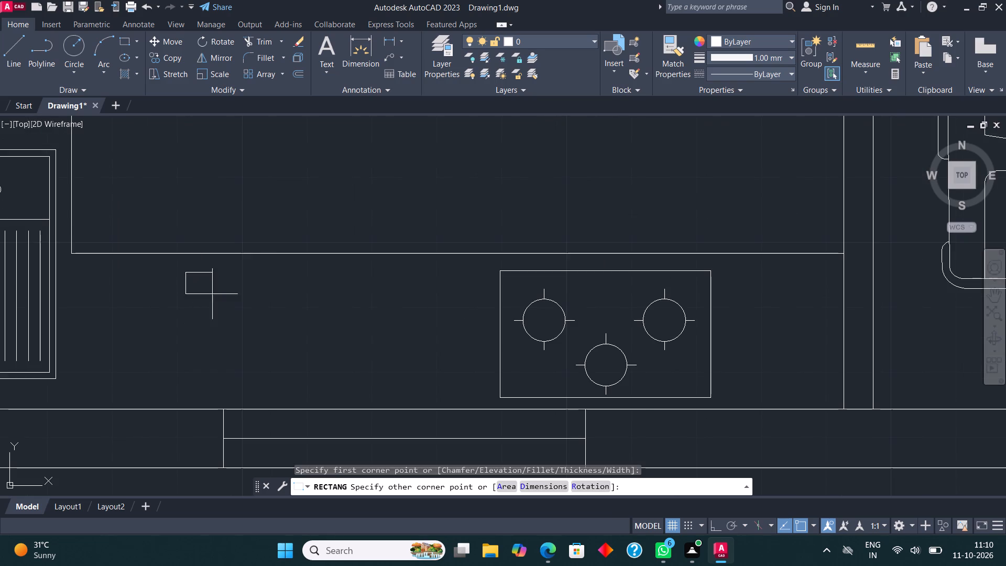
click(381, 379)
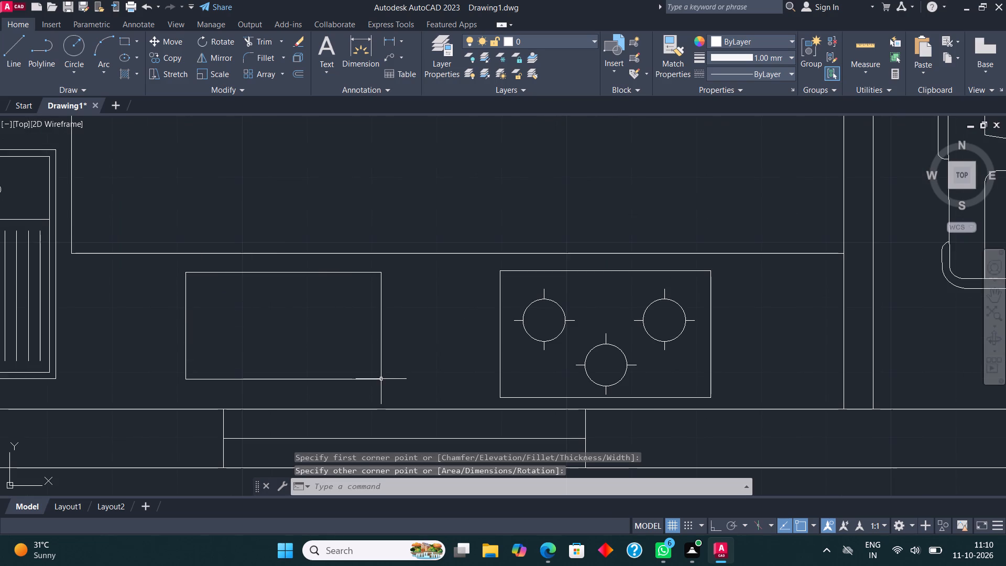
Draw a horizontal line across the new rectangle just below its top edge, from side to side.
click(16, 43)
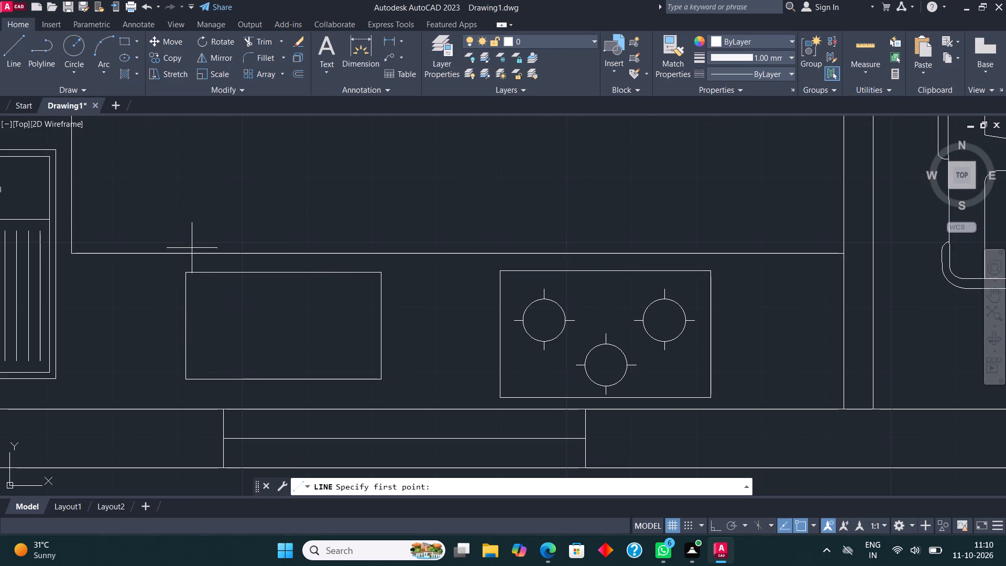
click(184, 282)
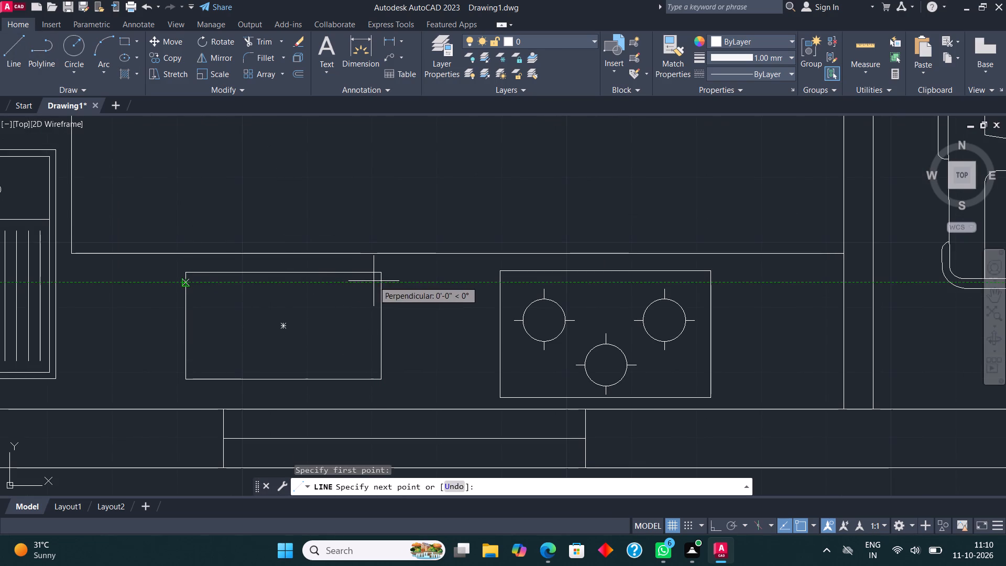
click(379, 282)
key(Escape)
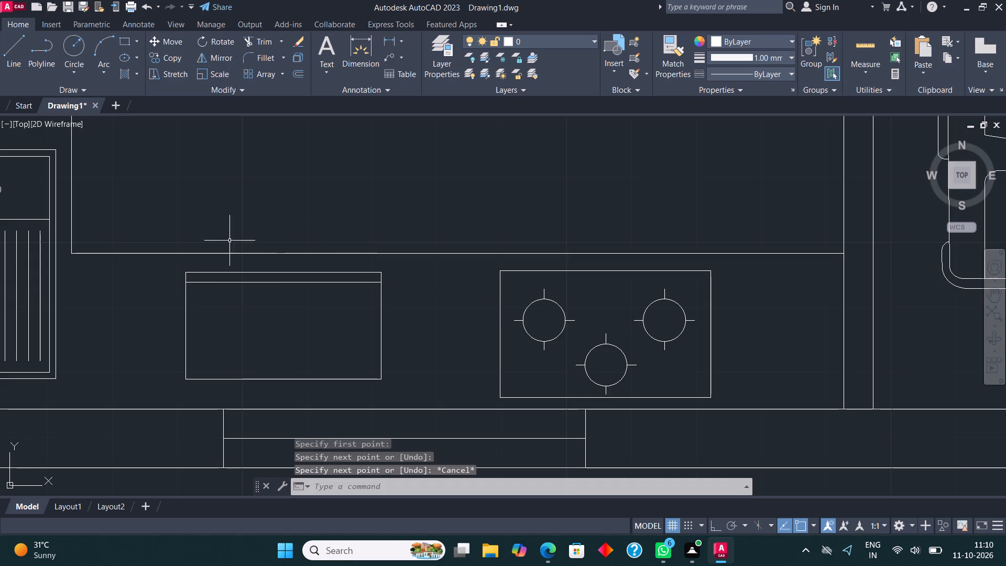
Draw a small narrow upright rectangle rising from the new rectangle's top-left corner, stopping short of the counter edge.
scroll(218, 241, up, 1)
click(123, 37)
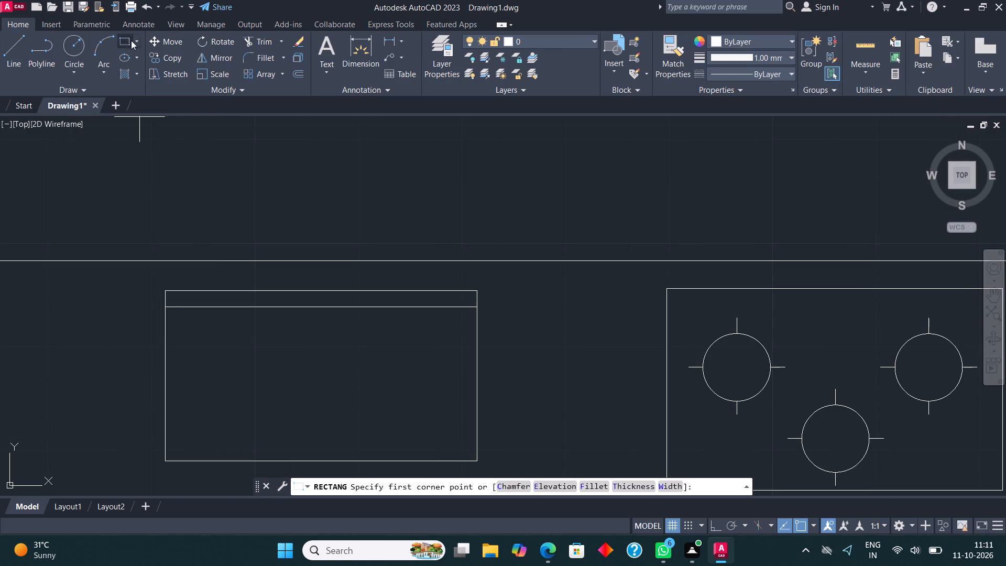
scroll(192, 280, up, 2)
click(121, 305)
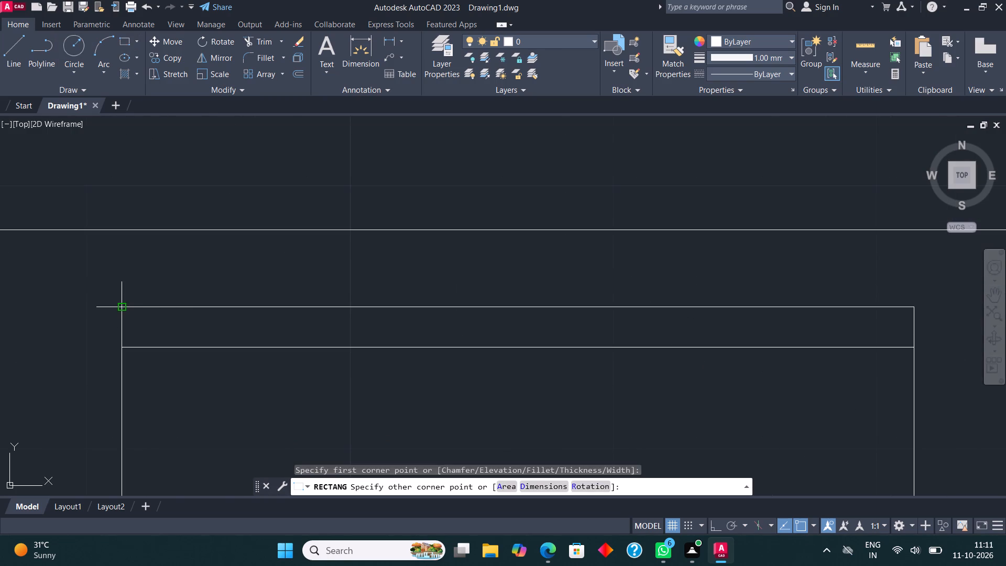
click(149, 242)
Draw a small circle centred just below the horizontal line inside the rectangle between the sink and the stove.
scroll(238, 208, down, 3)
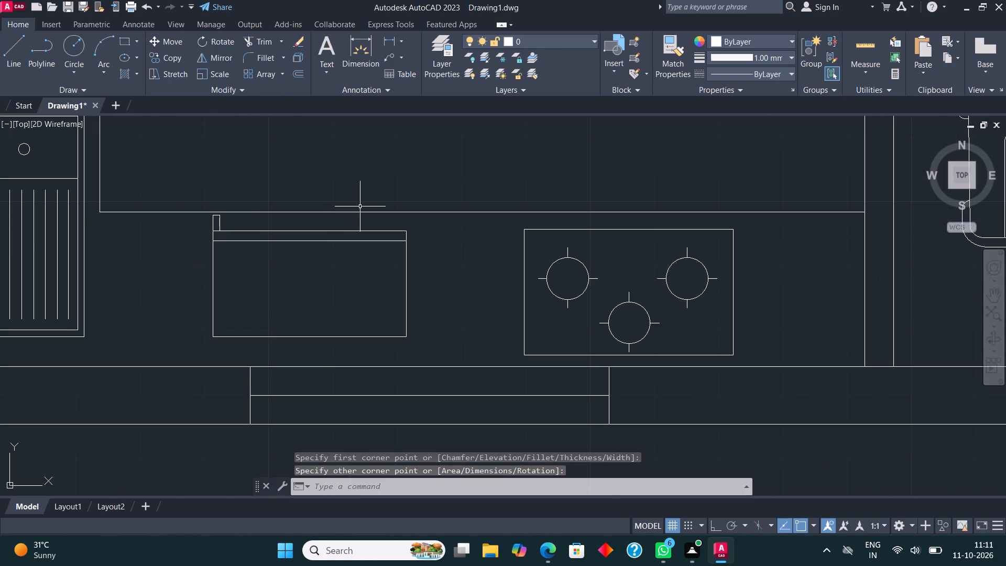
middle_drag(367, 252, 348, 242)
scroll(348, 242, up, 2)
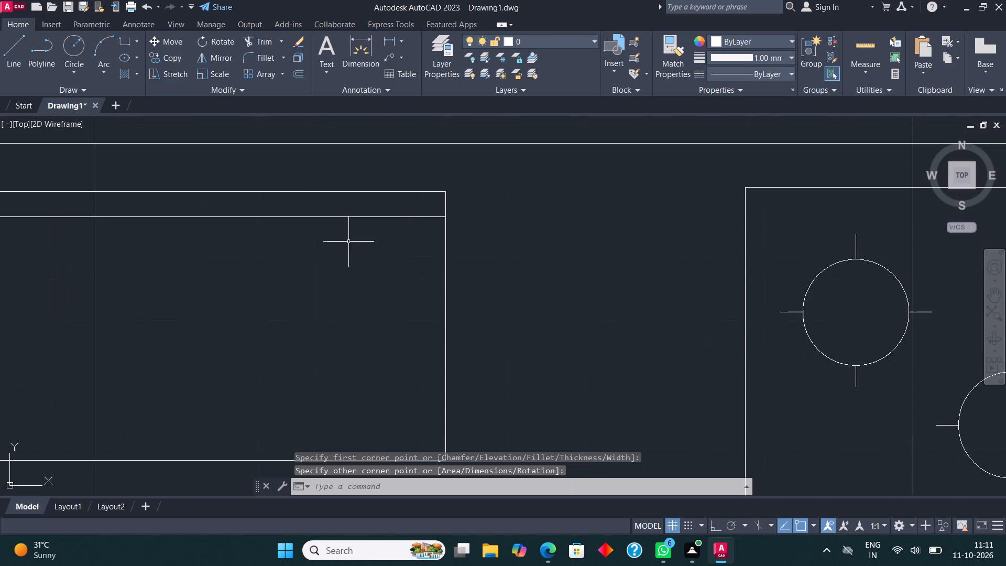
click(73, 43)
scroll(345, 280, down, 2)
scroll(286, 238, up, 1)
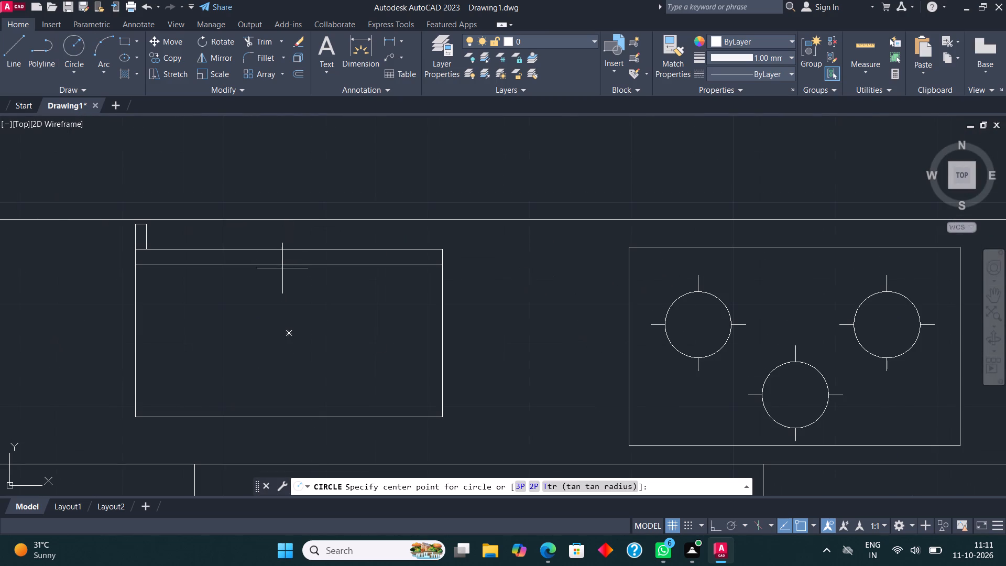
click(290, 278)
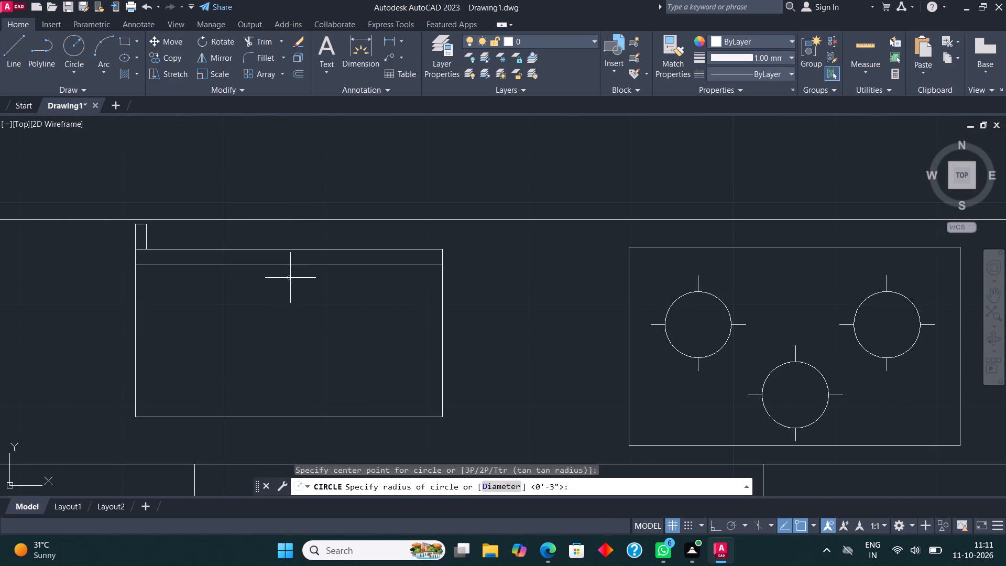
click(297, 282)
Draw a Start, End, Direction arc bulging down below the double door, spanning from the wall on one side to the other.
scroll(386, 230, down, 3)
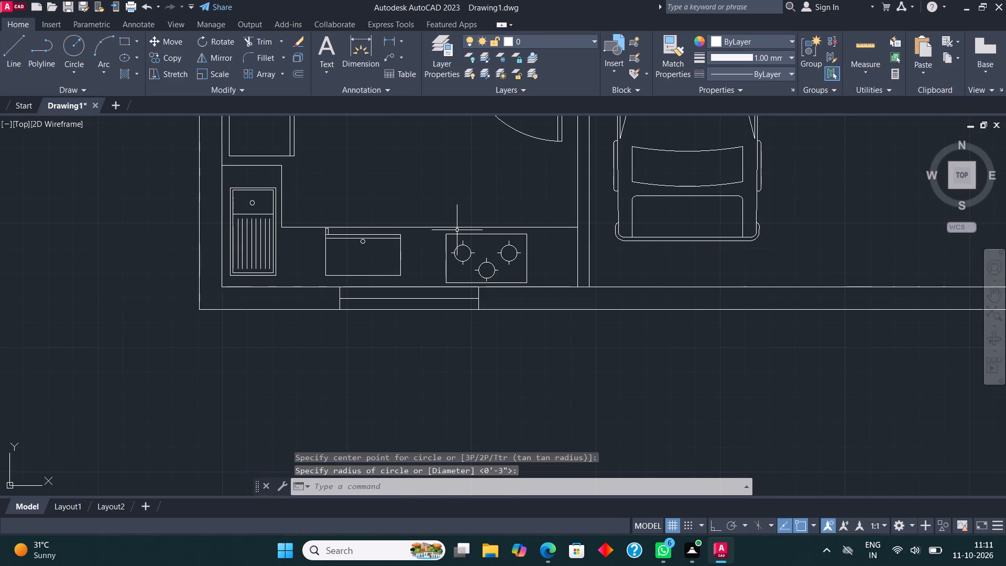
scroll(317, 282, down, 2)
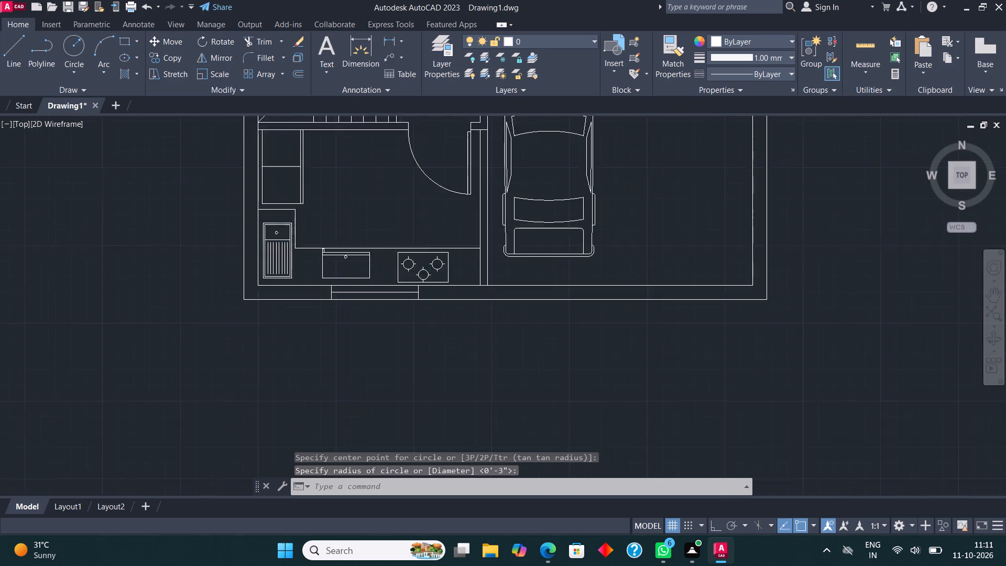
middle_drag(363, 286, 315, 323)
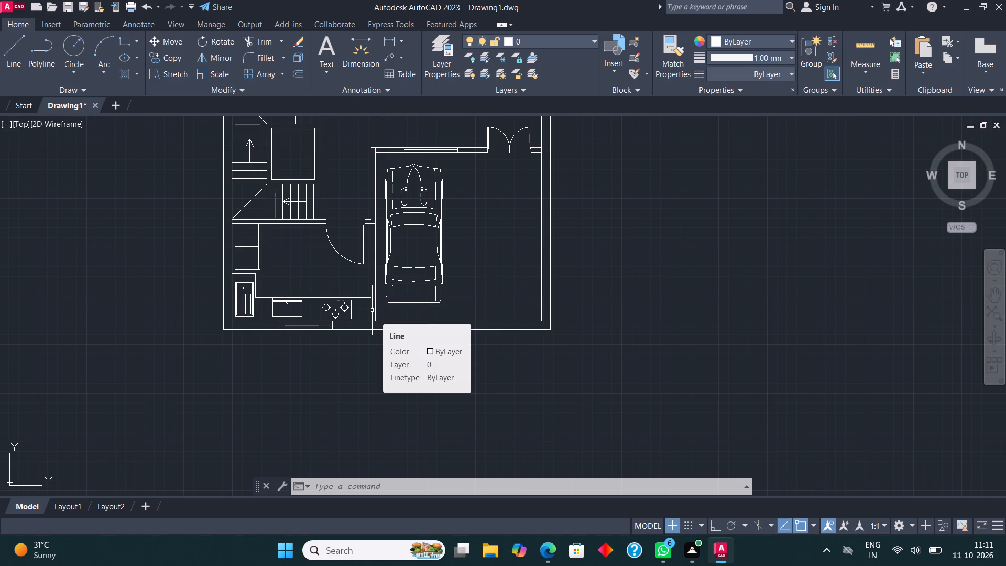
scroll(399, 251, up, 1)
middle_drag(399, 251, 267, 383)
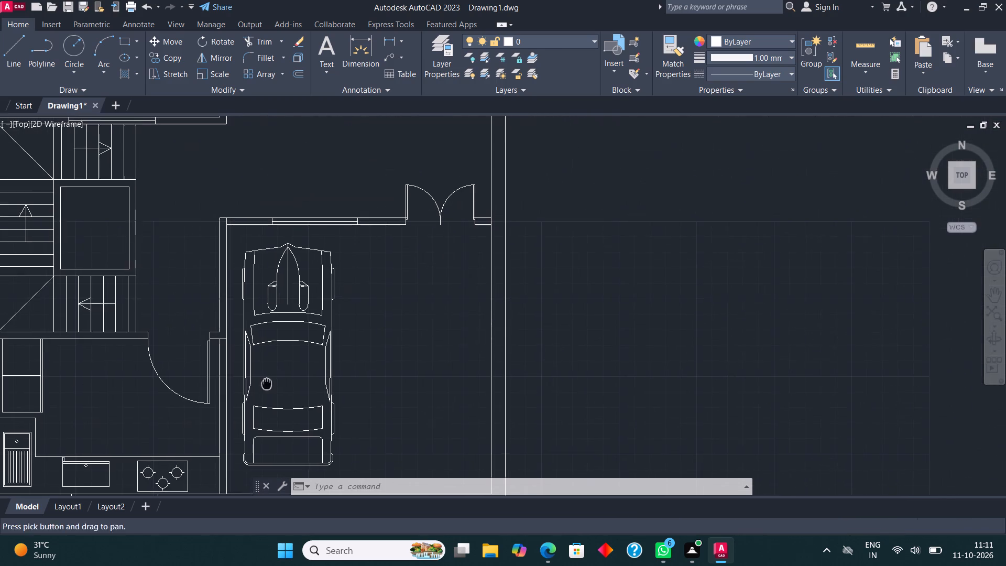
scroll(539, 182, up, 3)
middle_drag(118, 242, 185, 241)
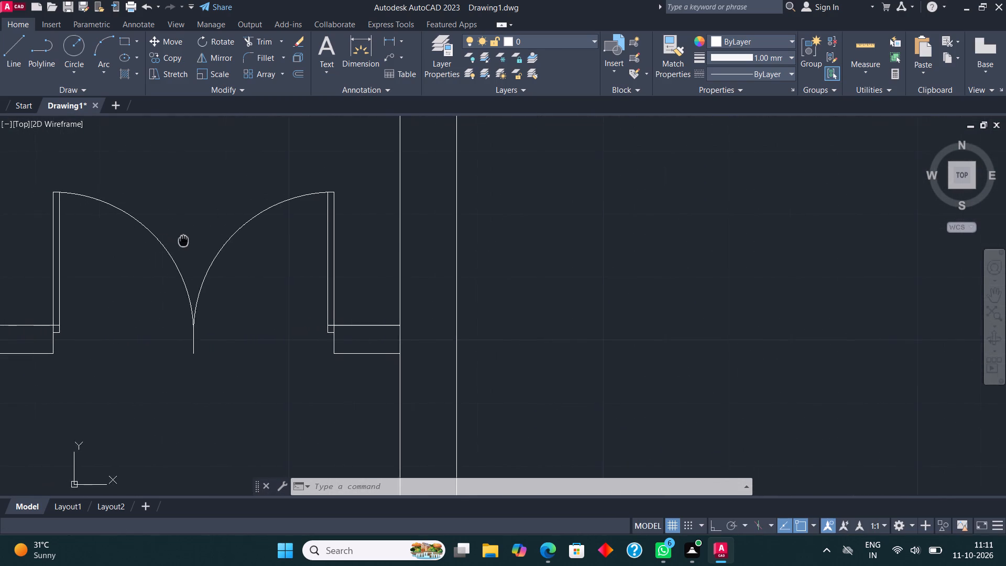
middle_drag(185, 241, 186, 241)
click(104, 73)
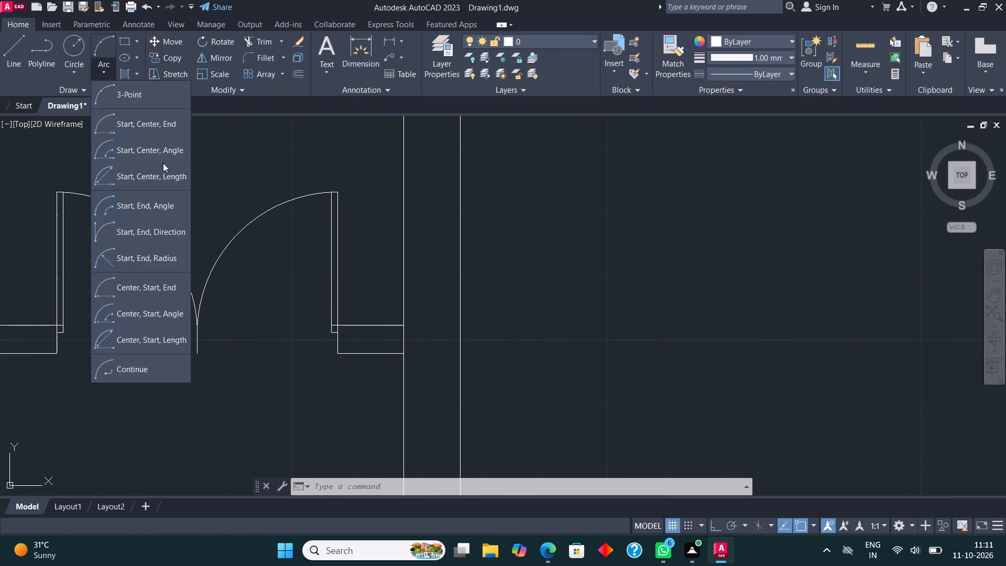
click(164, 225)
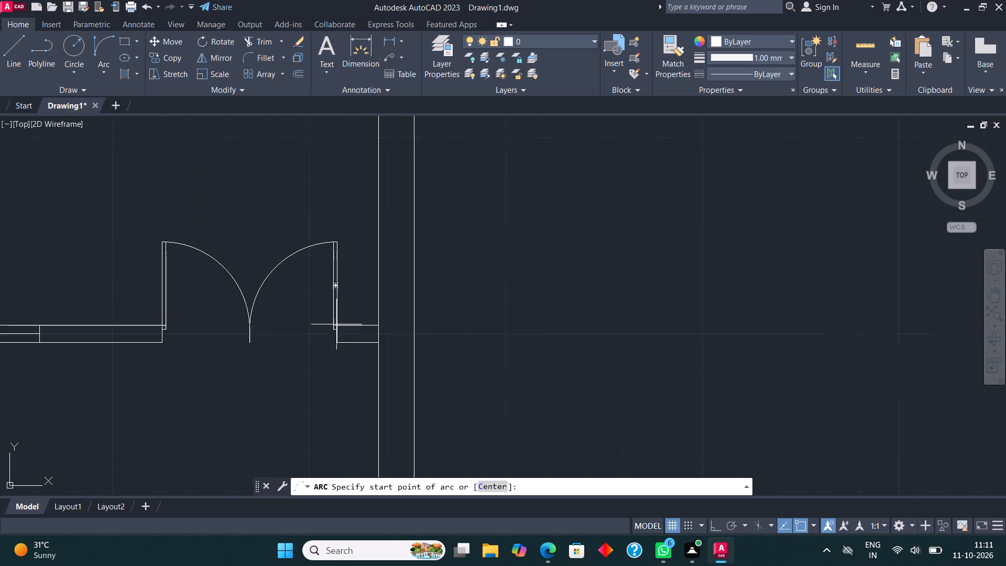
scroll(336, 324, down, 1)
scroll(138, 360, up, 1)
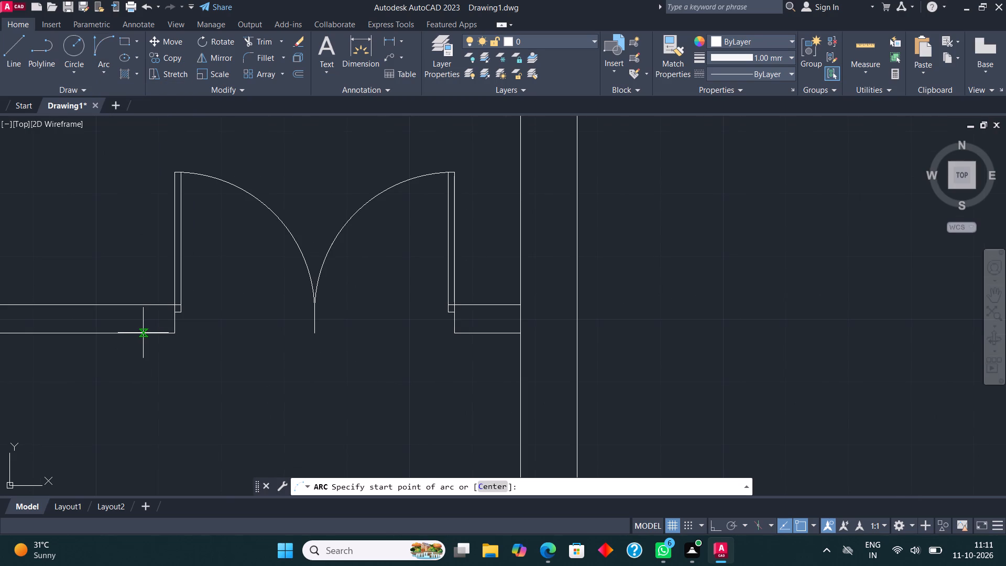
click(143, 333)
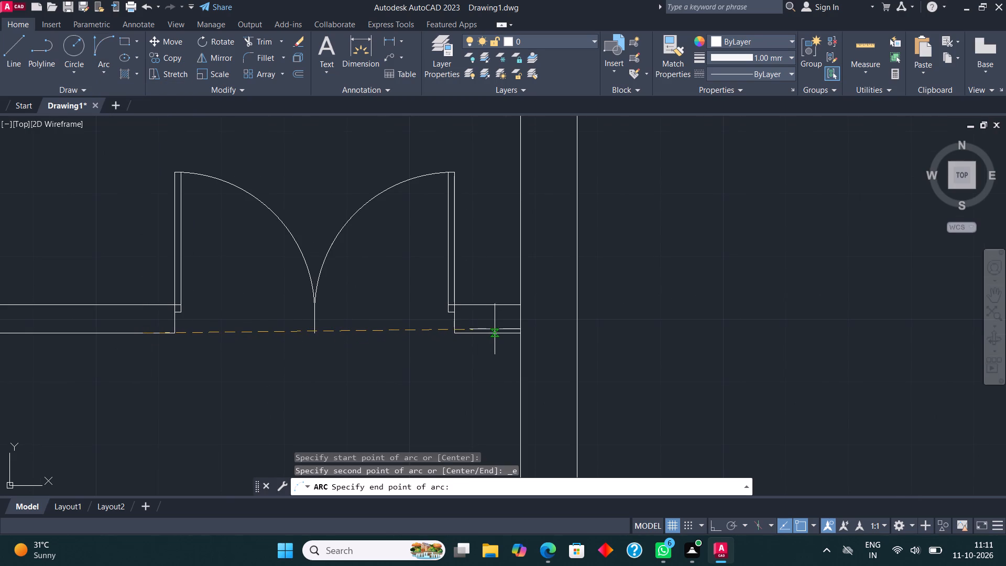
click(495, 334)
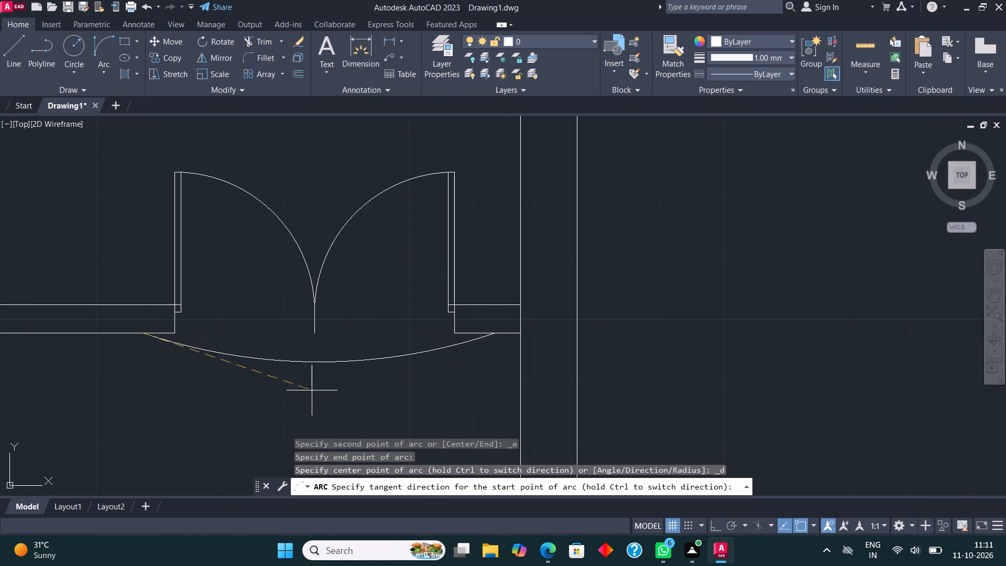
scroll(312, 392, down, 2)
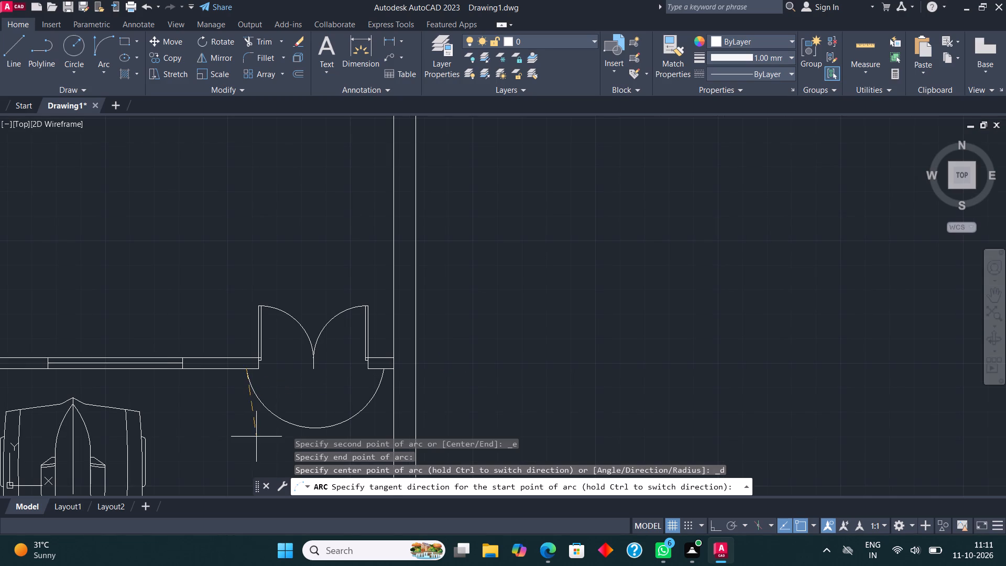
click(256, 437)
Offset the arc below the double door outward by about 8".
scroll(424, 206, down, 3)
scroll(412, 255, up, 3)
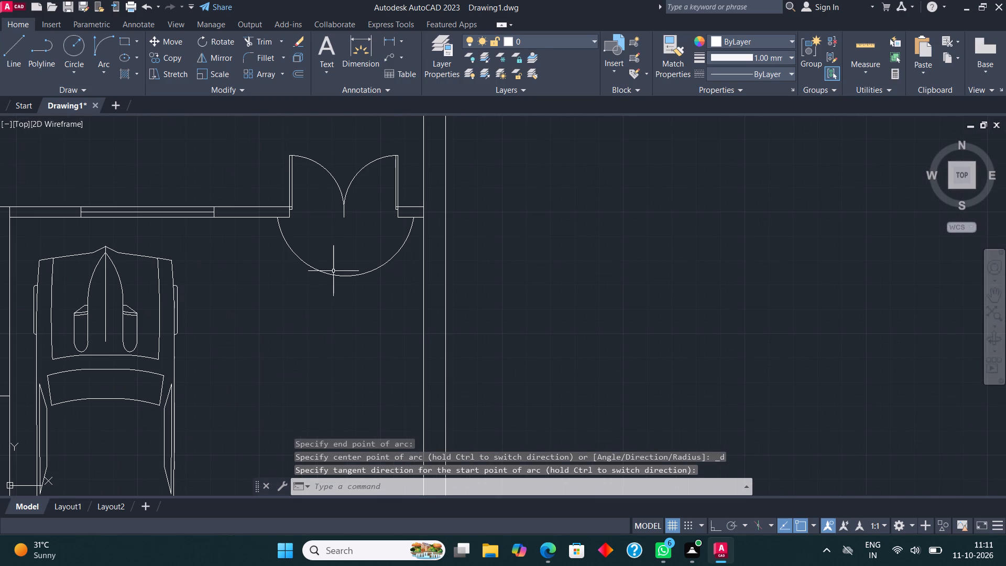
click(333, 274)
scroll(334, 275, up, 1)
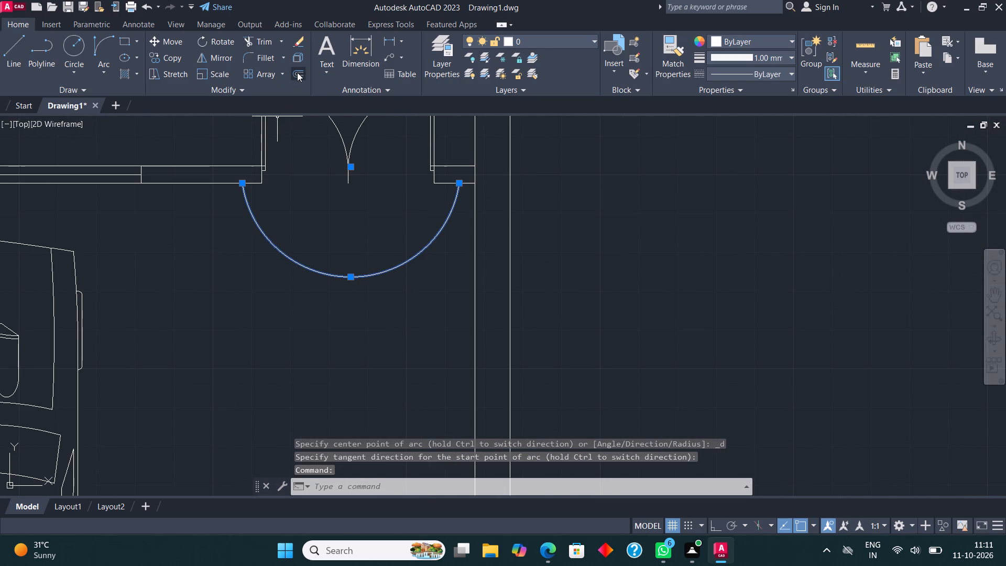
click(297, 72)
click(349, 280)
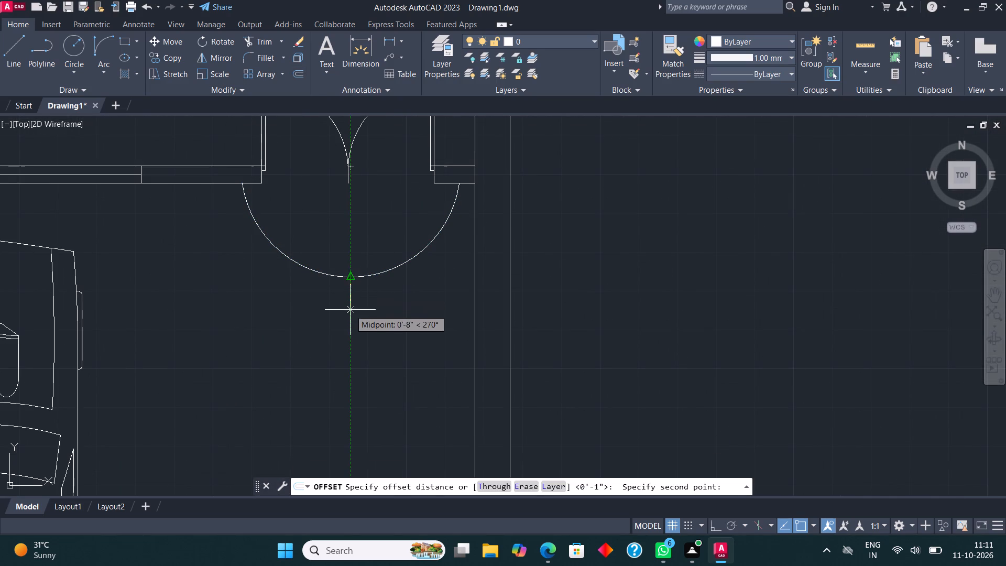
click(350, 310)
click(350, 332)
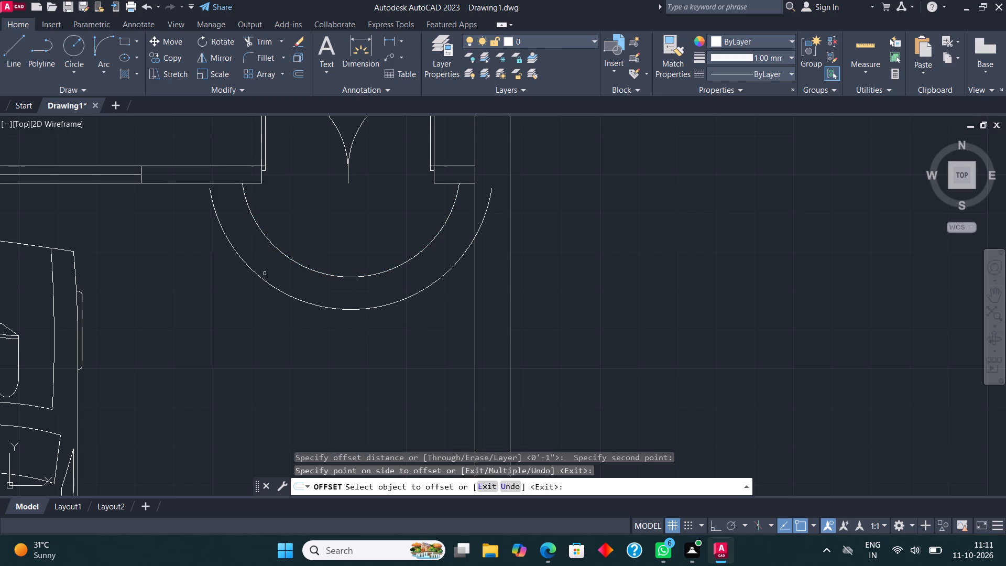
key(Escape)
Move the outer arc slightly up so that its left end meets the lower wall line beside the double door.
click(235, 249)
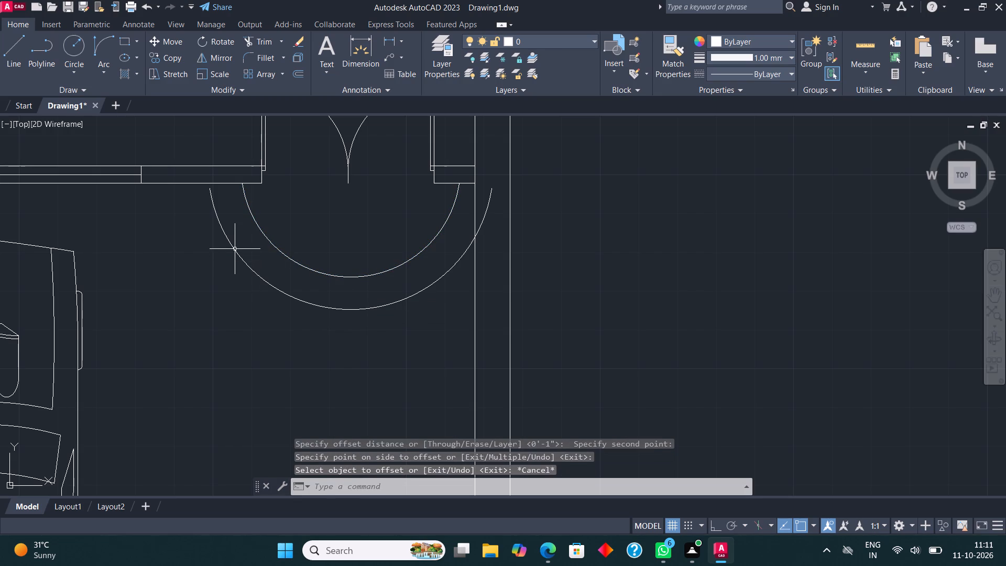
click(171, 42)
scroll(195, 185, up, 2)
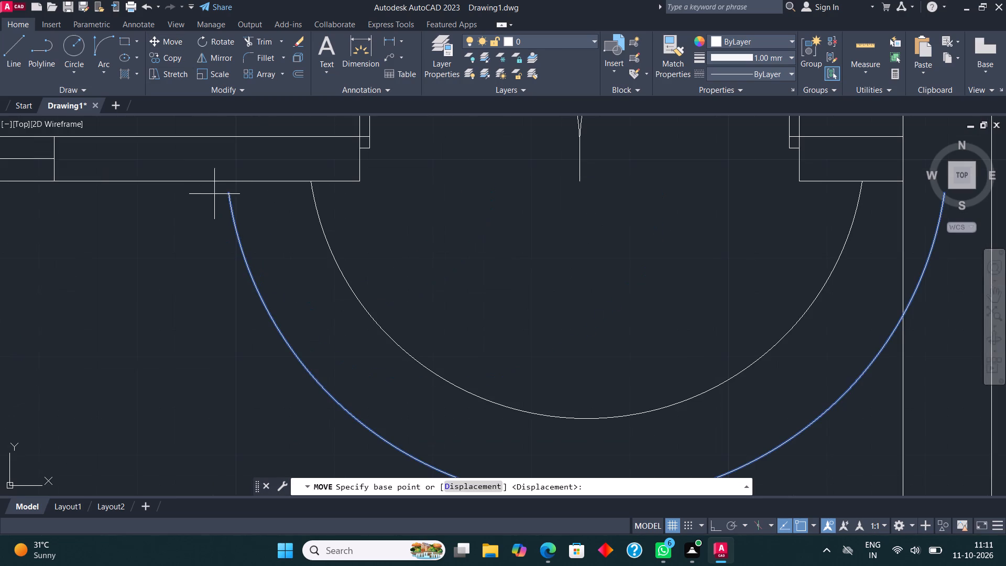
click(230, 193)
click(225, 179)
Trim the part of the outer arc that extends past the inner face of the right outer wall.
scroll(218, 180, down, 3)
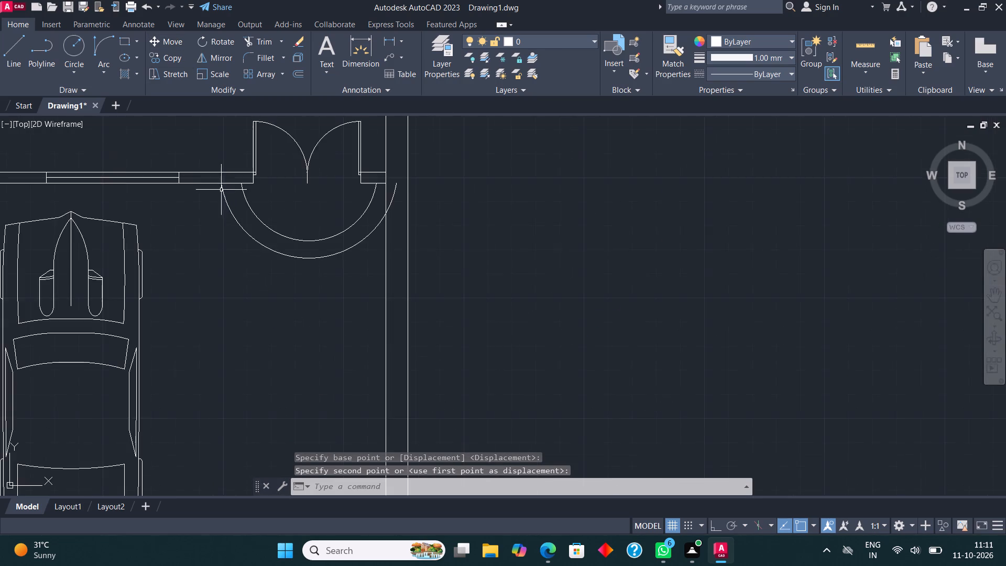
scroll(385, 179, up, 3)
click(257, 39)
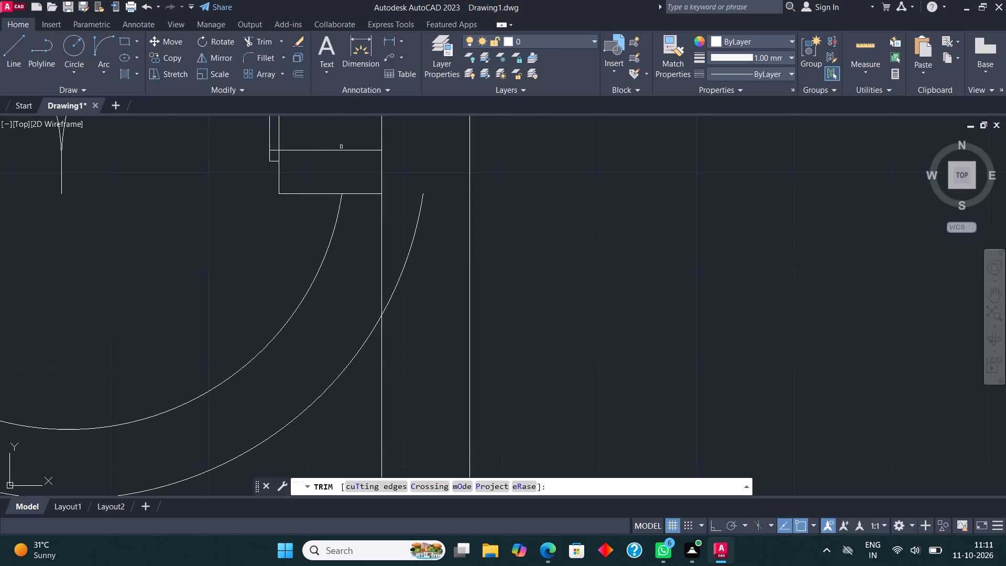
click(416, 245)
click(404, 235)
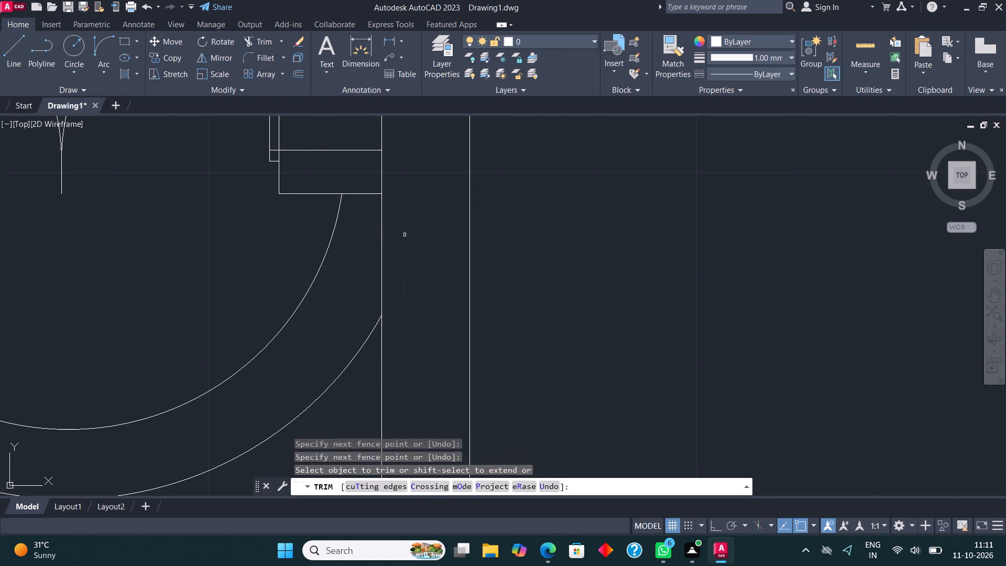
key(Escape)
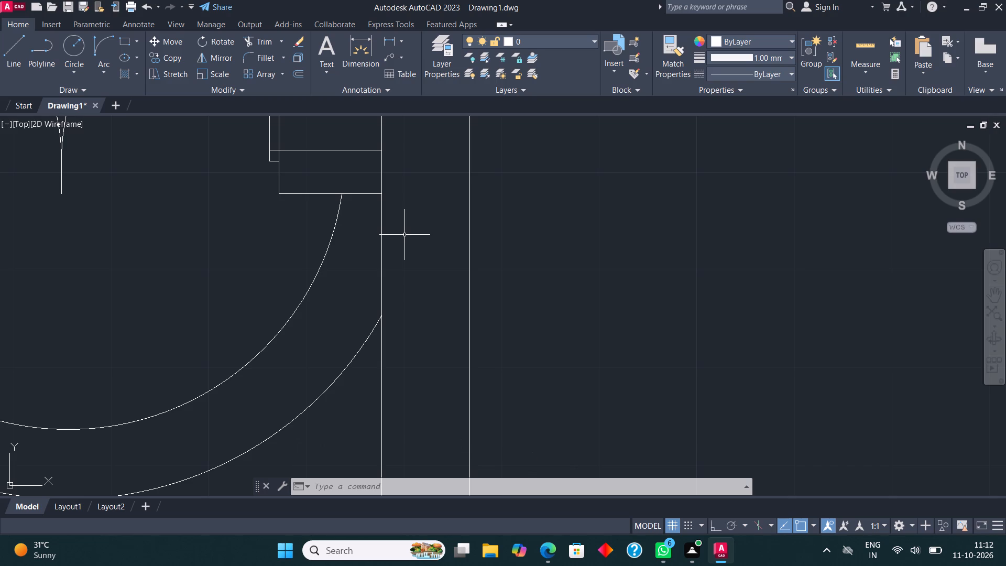
Draw a tall narrow rectangle in the hall near the right outer wall, between the upper bedroom's partition and the double door.
scroll(423, 238, down, 3)
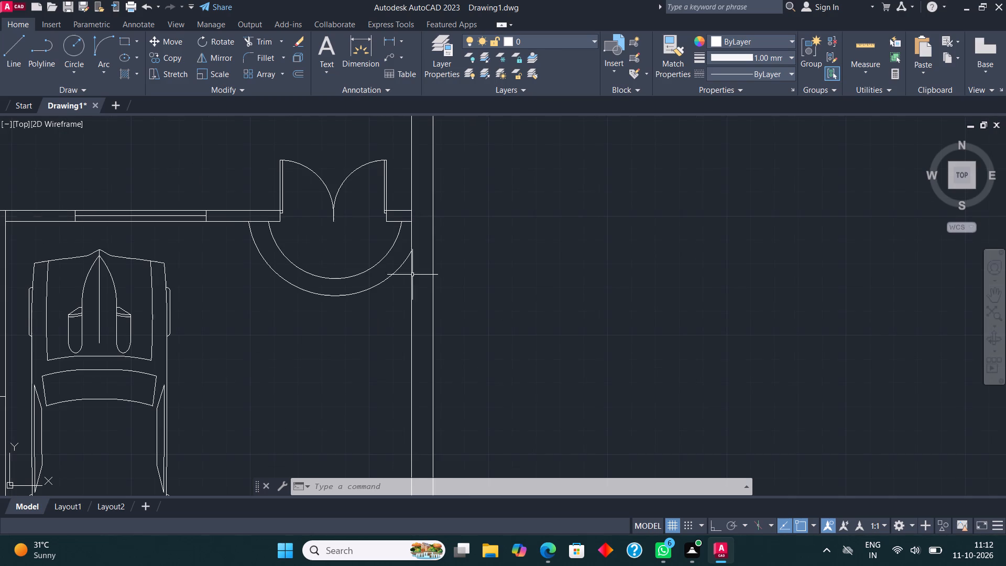
middle_drag(428, 258, 483, 295)
scroll(578, 264, down, 1)
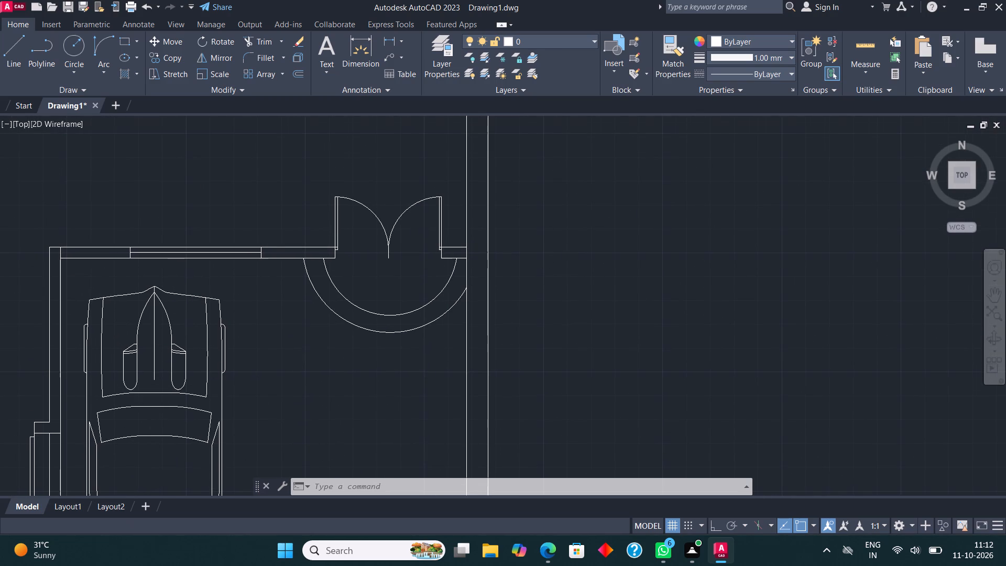
scroll(578, 264, down, 1)
middle_drag(491, 247, 490, 260)
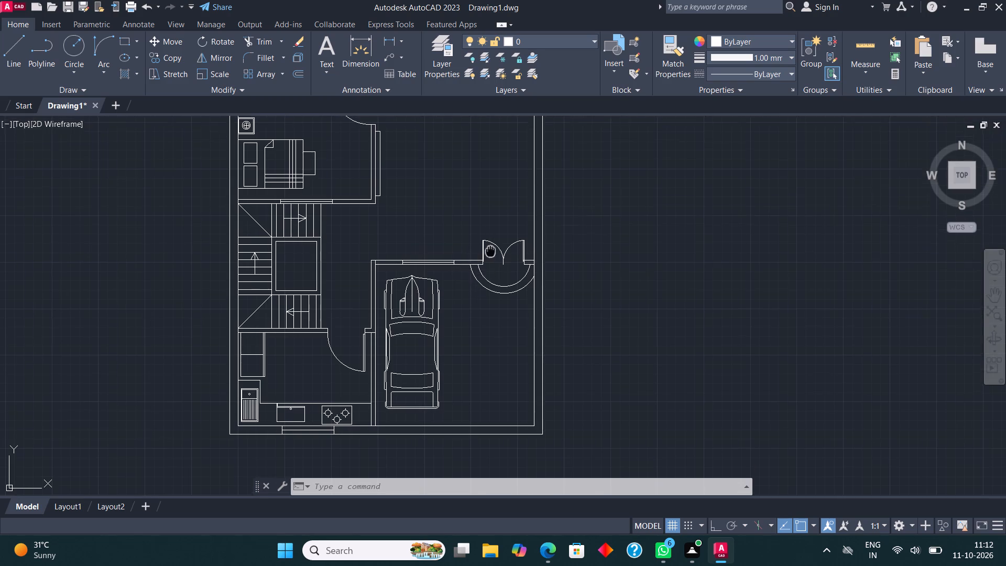
middle_drag(490, 260, 456, 387)
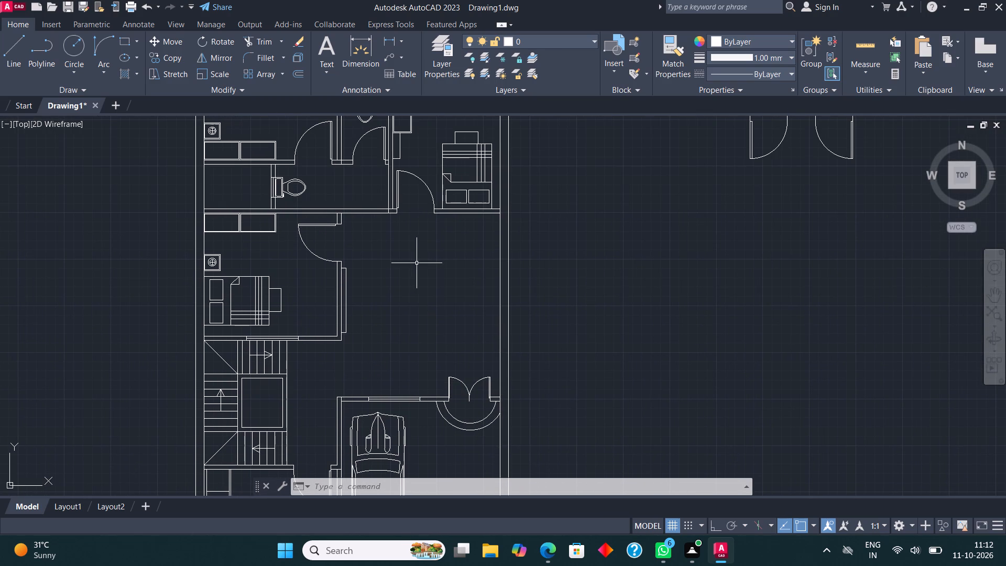
scroll(478, 242, up, 2)
middle_drag(469, 243, 447, 254)
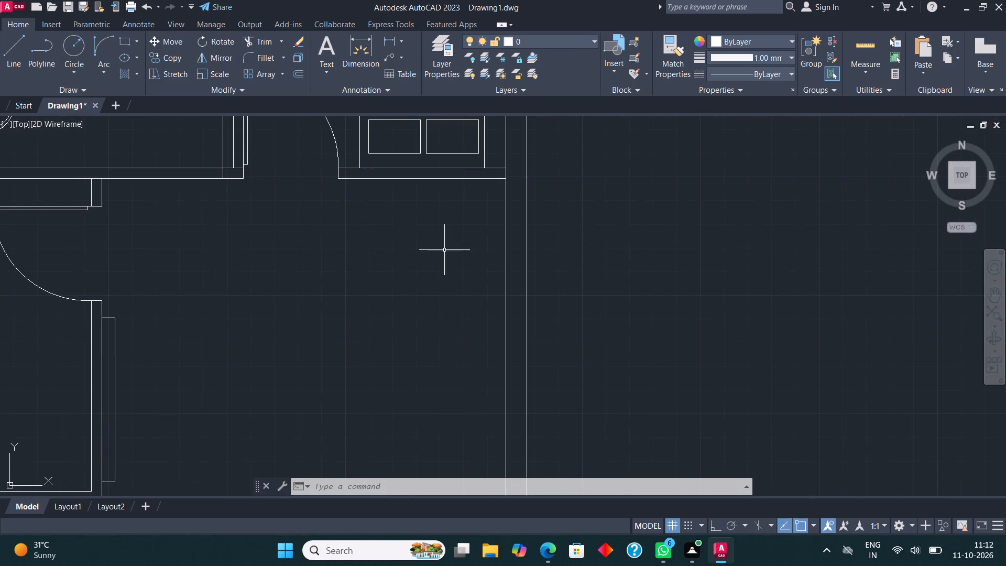
click(123, 49)
click(122, 35)
scroll(354, 219, down, 2)
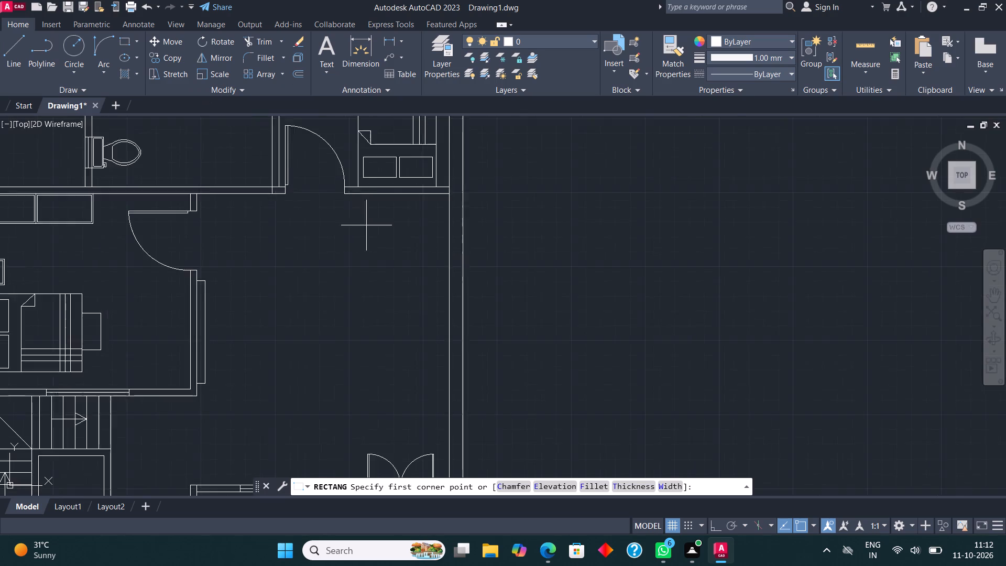
scroll(408, 241, up, 1)
click(411, 248)
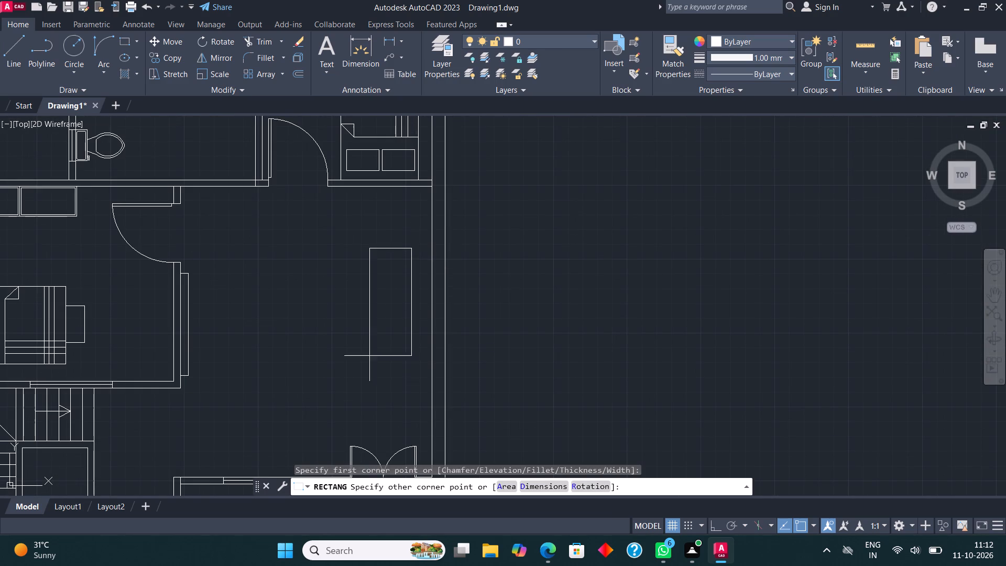
click(358, 393)
Draw a line outline just outside the hall rectangle's upper, wall-facing and lower sides, starting and ending at its room-side corners, as a sofa frame.
scroll(382, 344, up, 1)
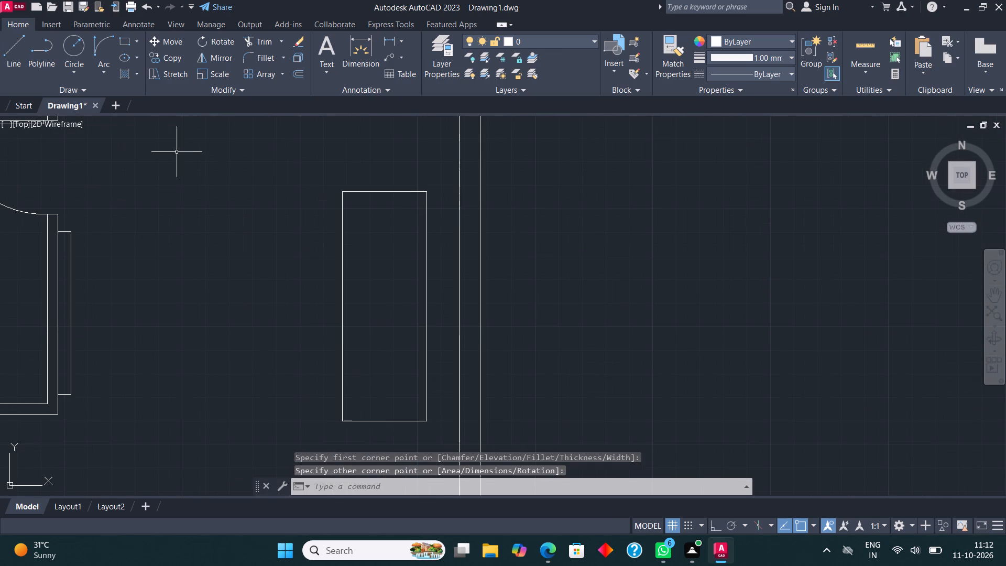
click(8, 42)
click(344, 188)
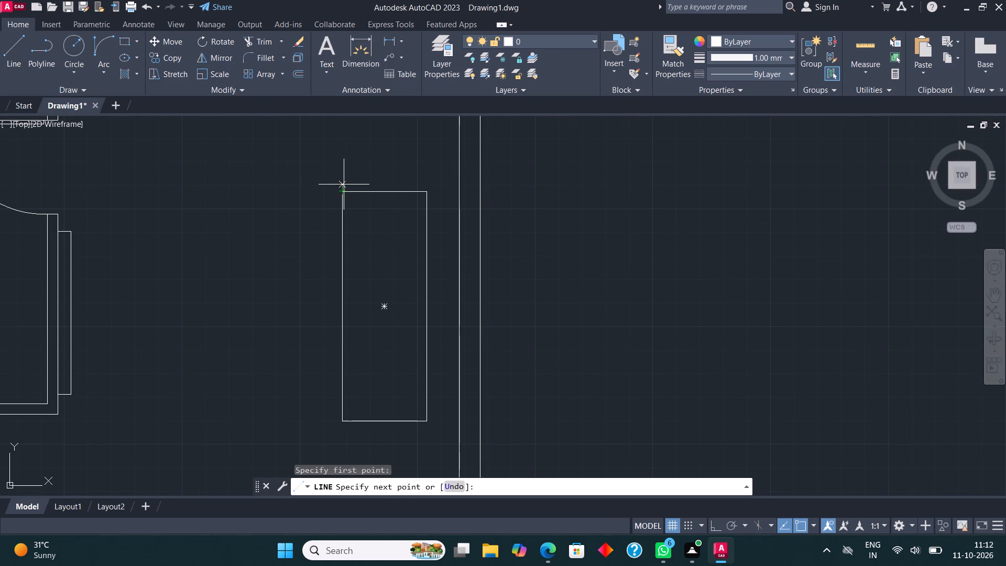
click(345, 177)
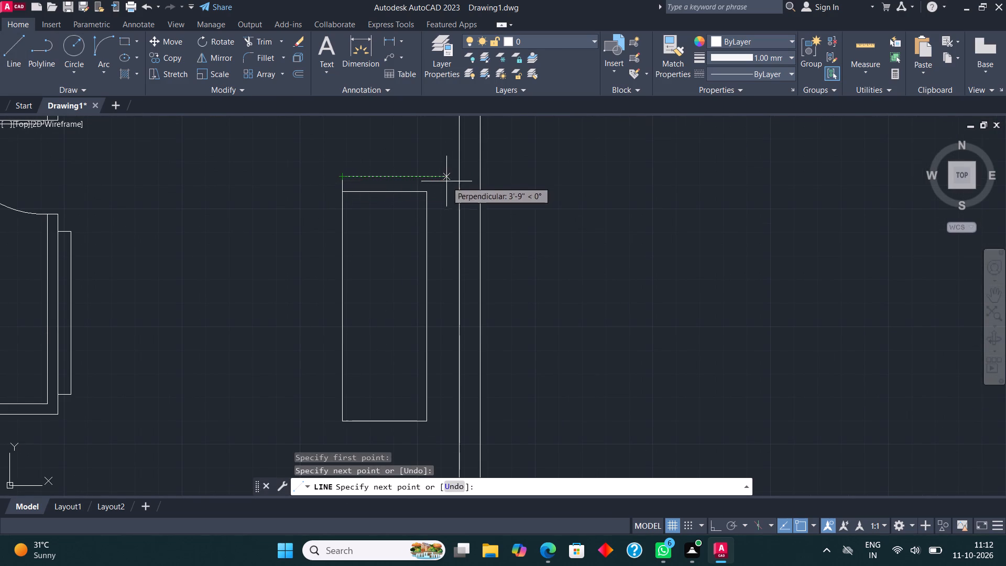
click(440, 181)
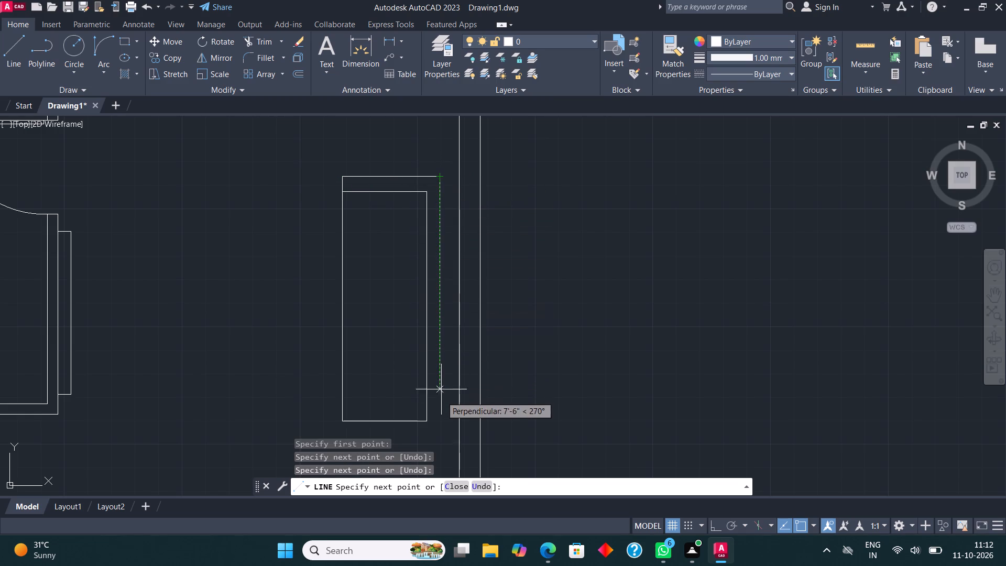
click(441, 436)
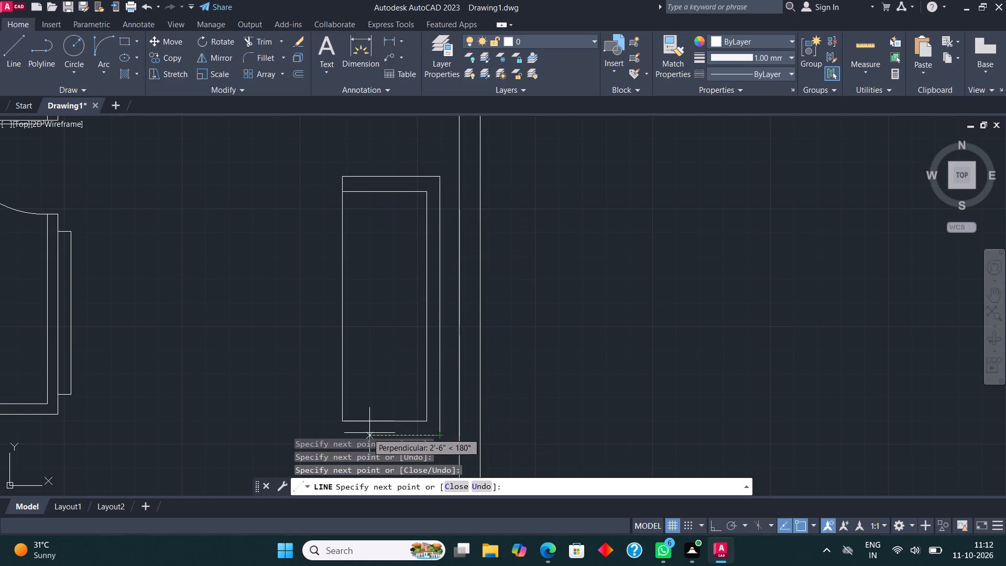
click(343, 433)
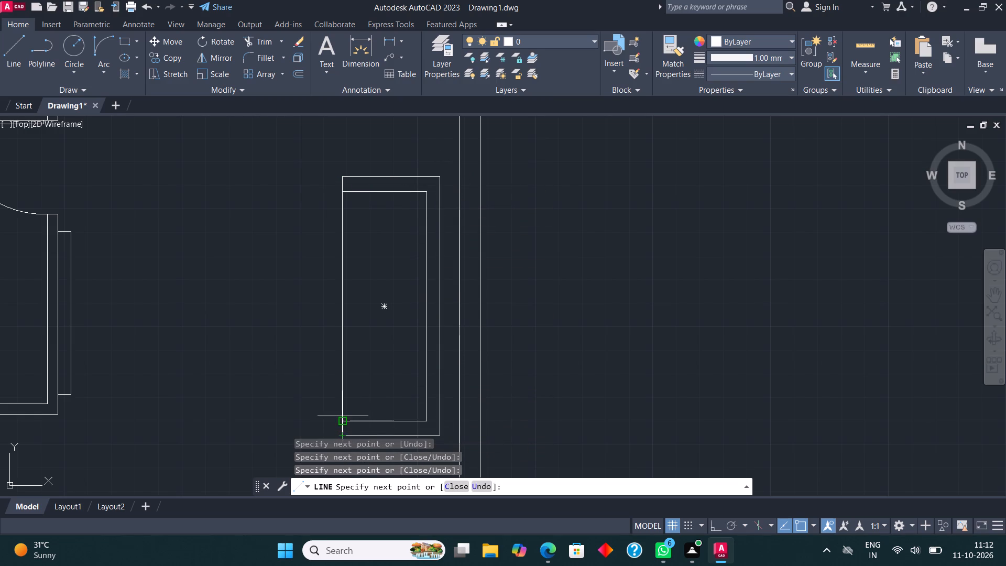
click(343, 416)
key(Escape)
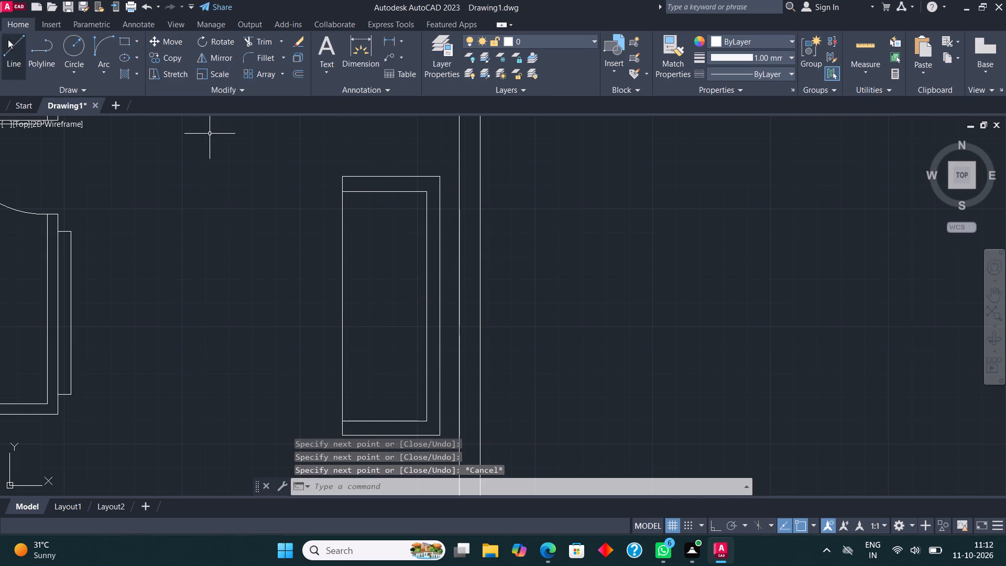
Divide the sofa's inner rectangle into three seats by drawing one horizontal line across it and copying that line upward.
click(8, 39)
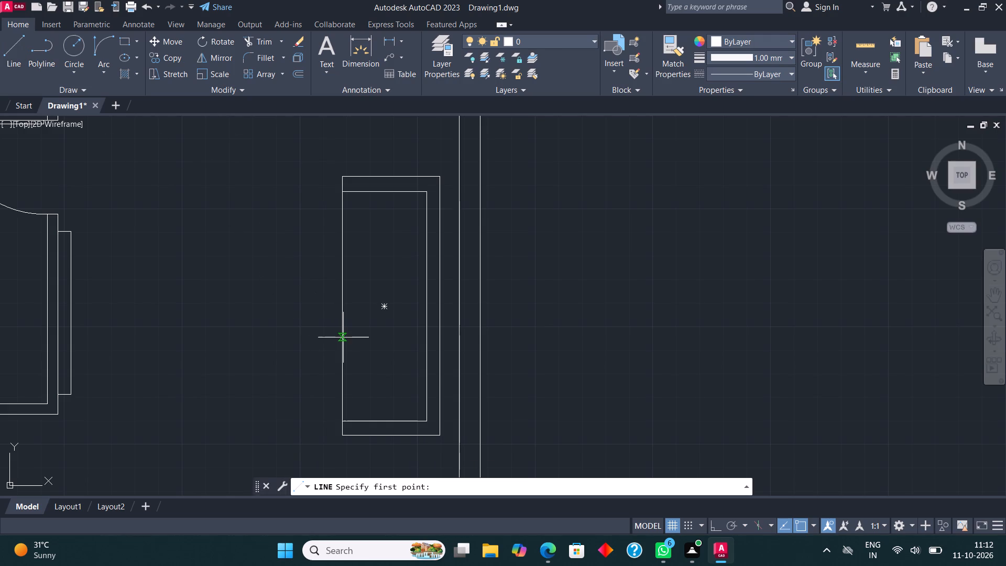
click(343, 334)
click(423, 333)
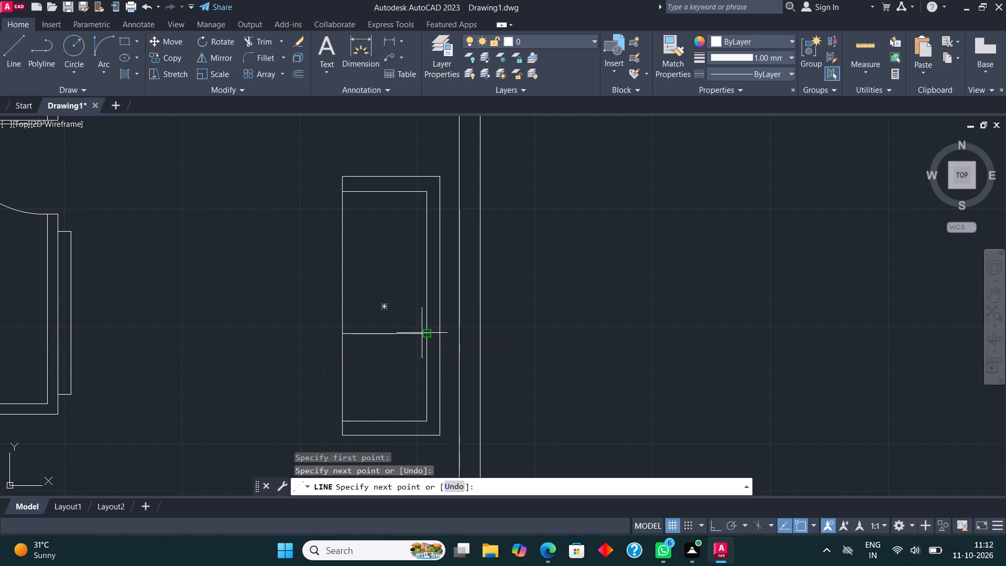
key(Escape)
click(397, 333)
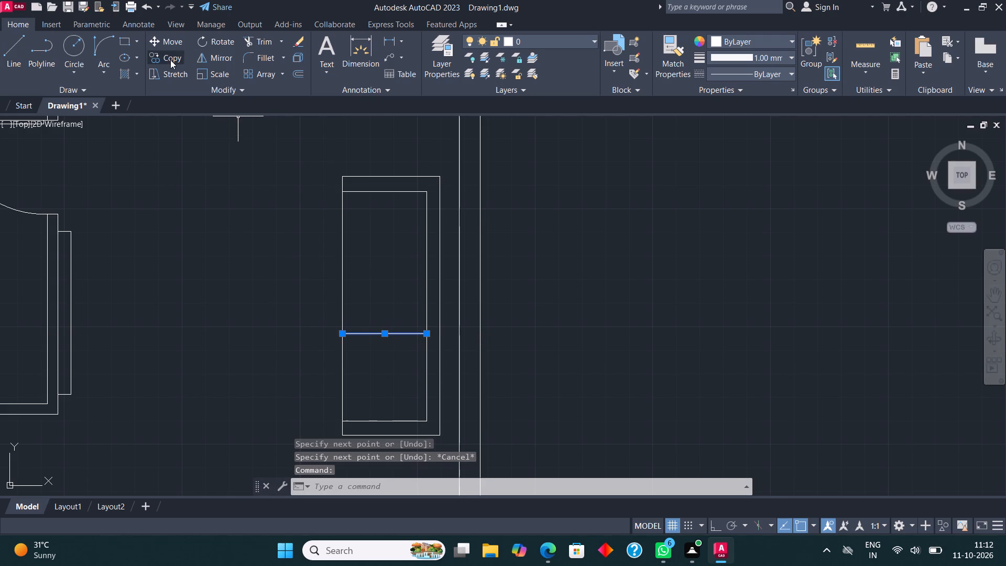
click(170, 60)
click(342, 334)
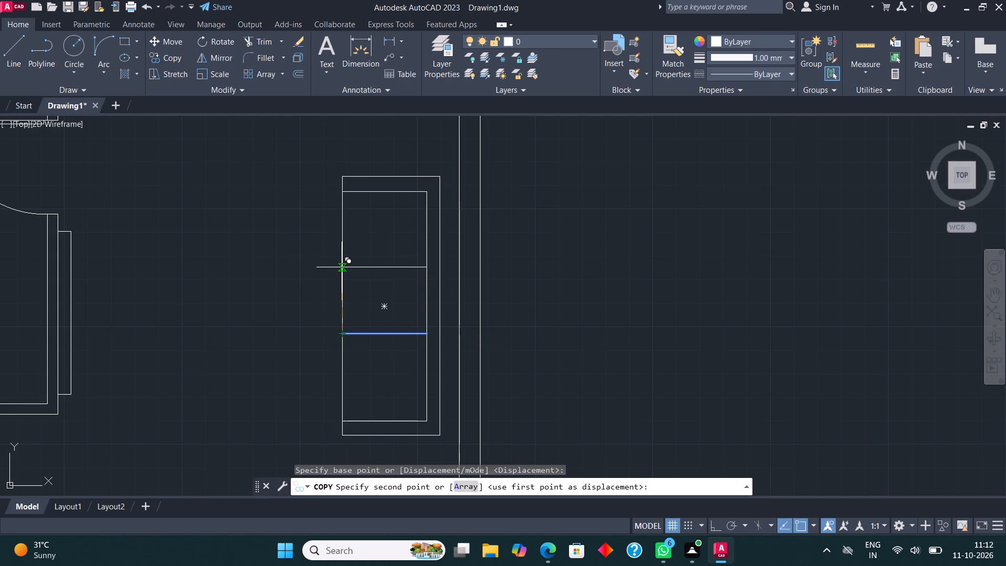
click(341, 257)
key(Escape)
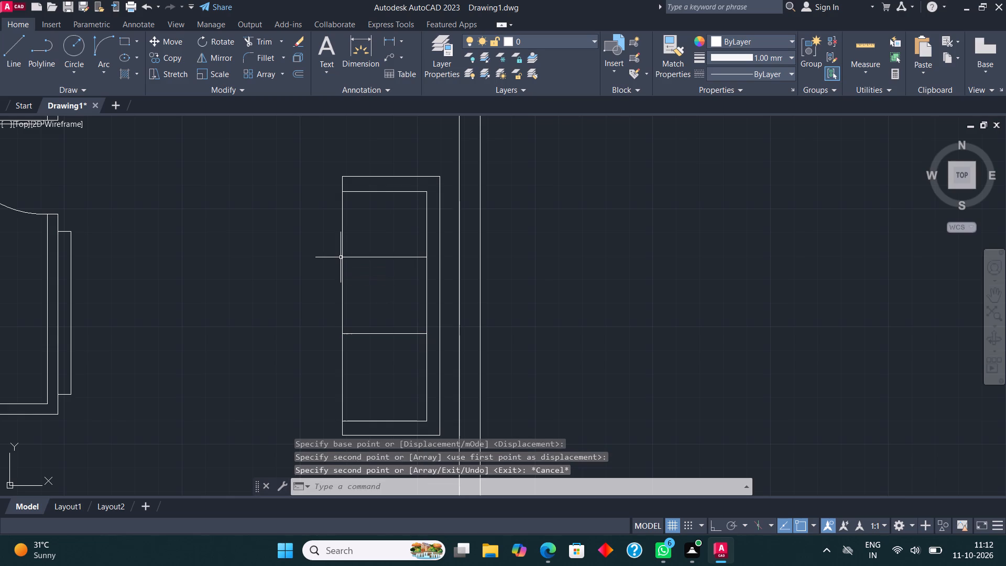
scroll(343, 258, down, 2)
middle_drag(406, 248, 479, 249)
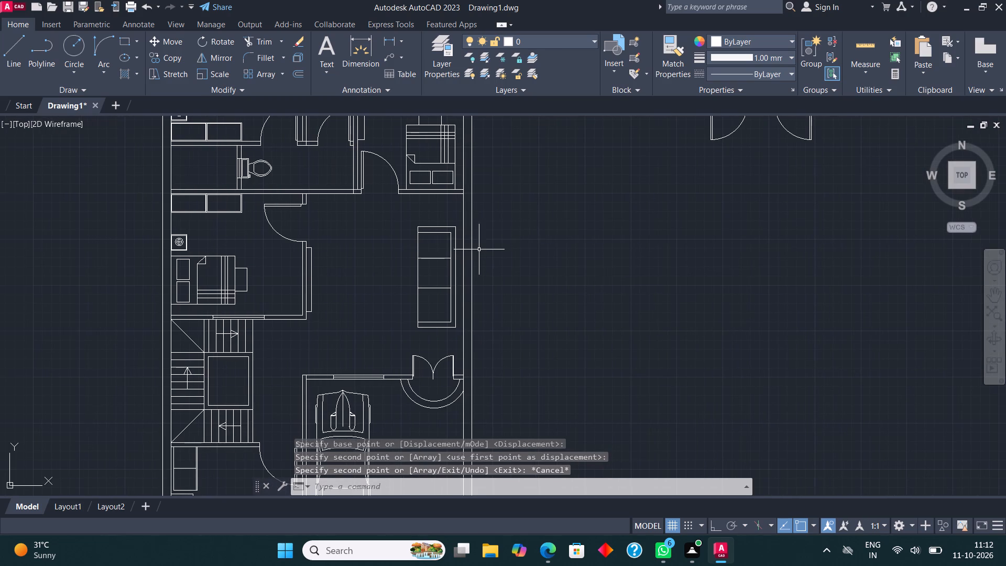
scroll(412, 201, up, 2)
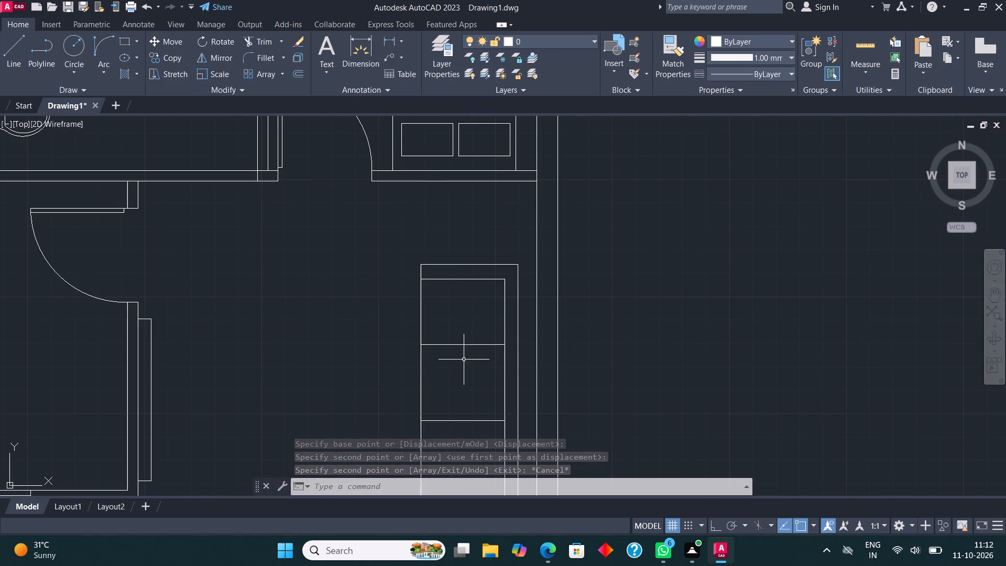
Copy the sofa's inner seat outline with its upper divider line to the empty space outside the plan's outer wall.
click(468, 371)
click(401, 302)
click(163, 56)
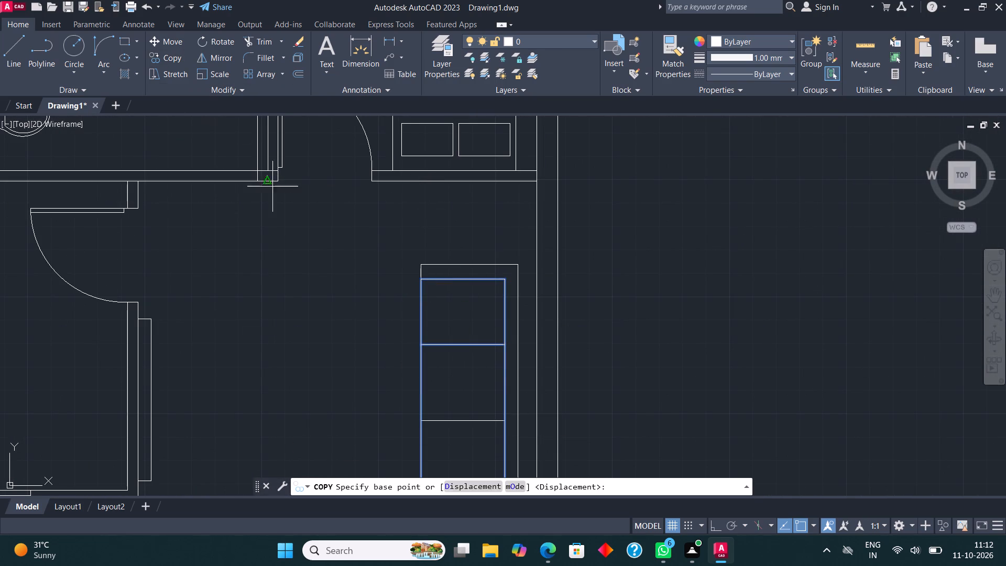
click(491, 369)
scroll(320, 336, down, 2)
click(485, 344)
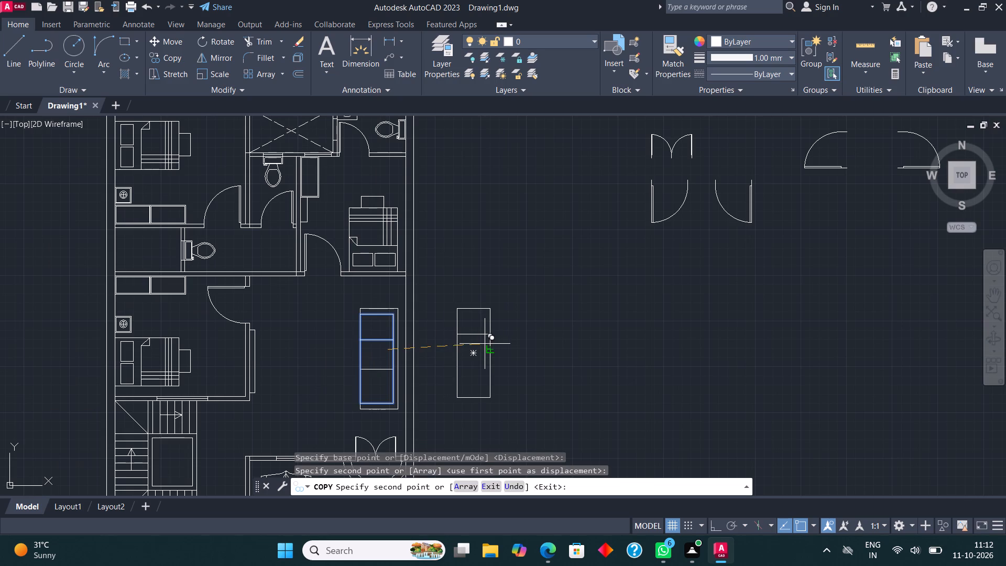
key(Escape)
Trim the copied outline below the divider line so that a single seat rectangle is left.
click(245, 40)
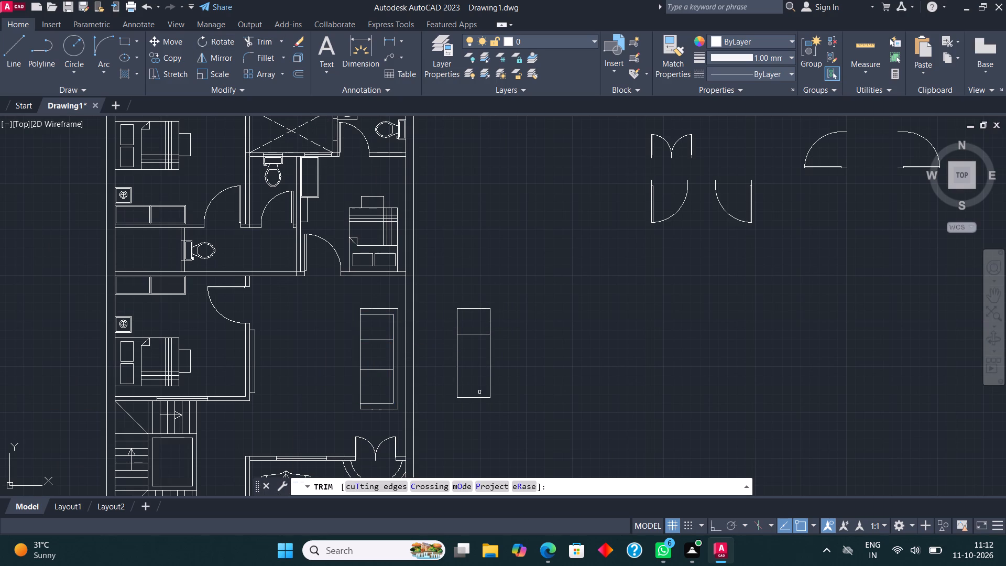
click(447, 369)
click(525, 377)
click(476, 407)
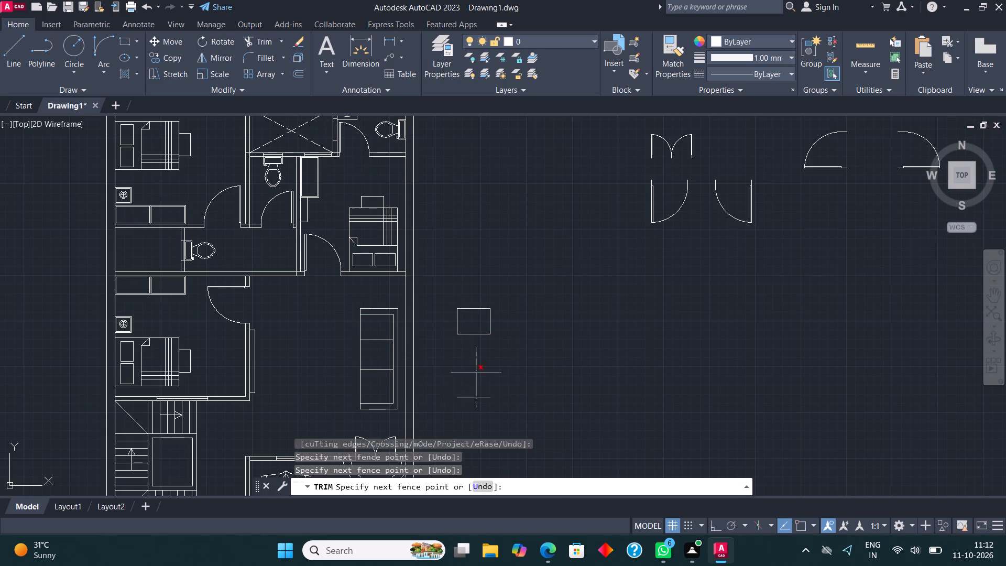
click(476, 373)
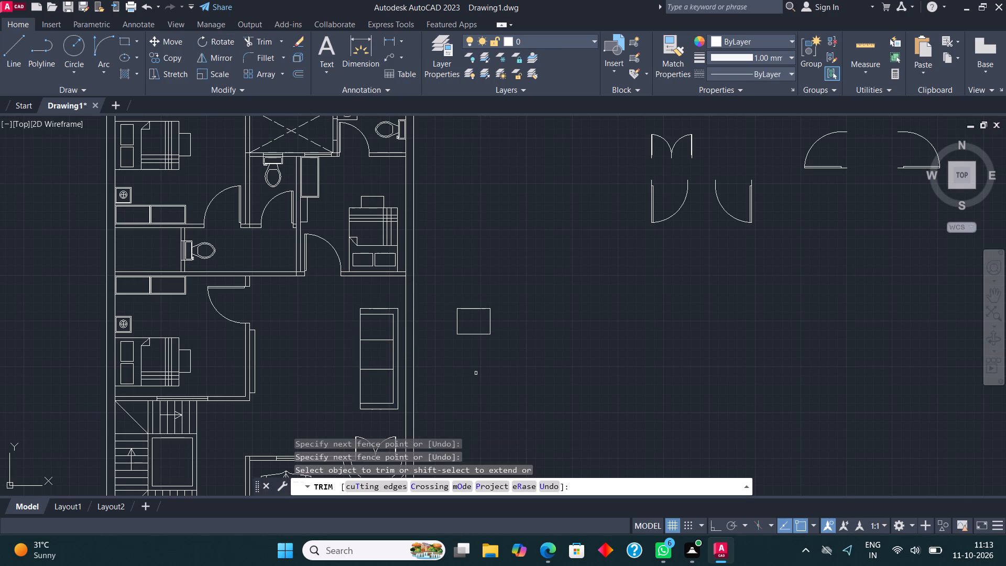
scroll(479, 301, up, 2)
key(Escape)
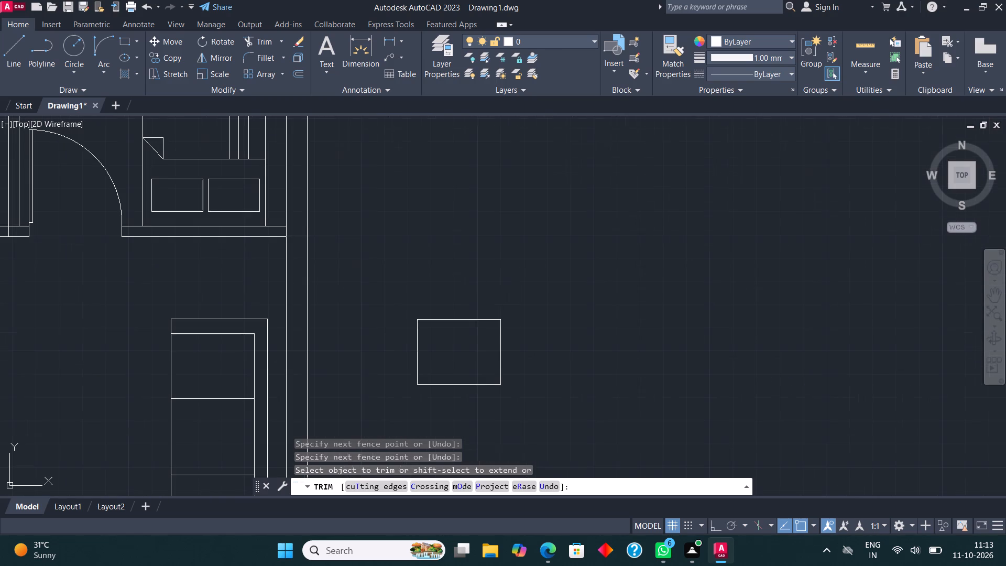
Rotate the single seat rectangle 90 degrees so it stands upright.
click(517, 404)
click(362, 279)
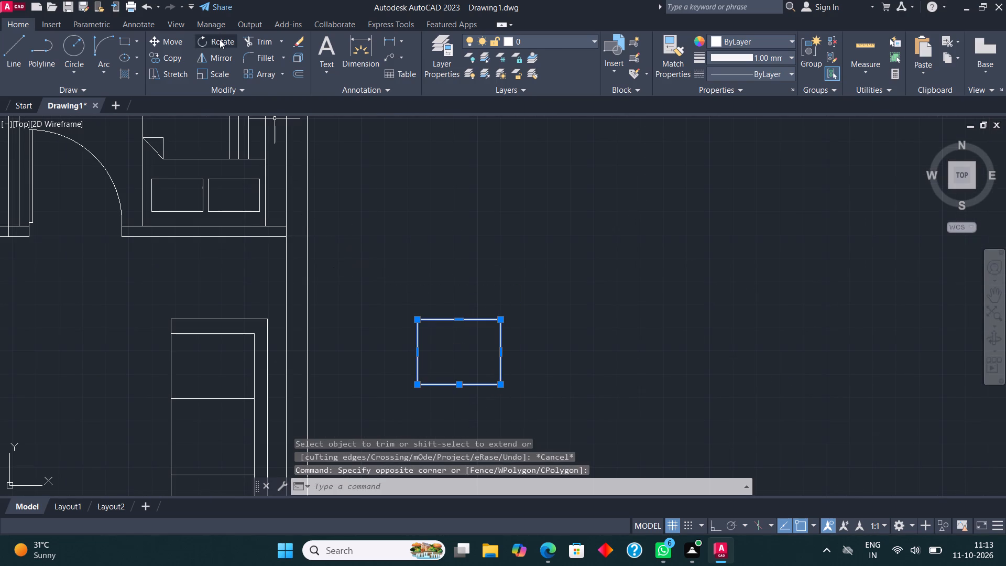
click(220, 39)
click(472, 339)
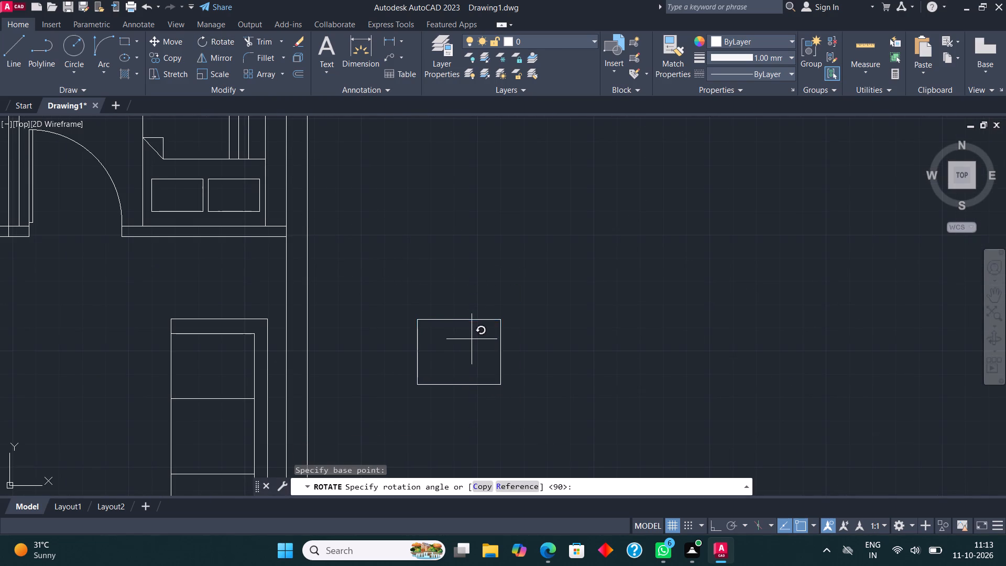
key(F8)
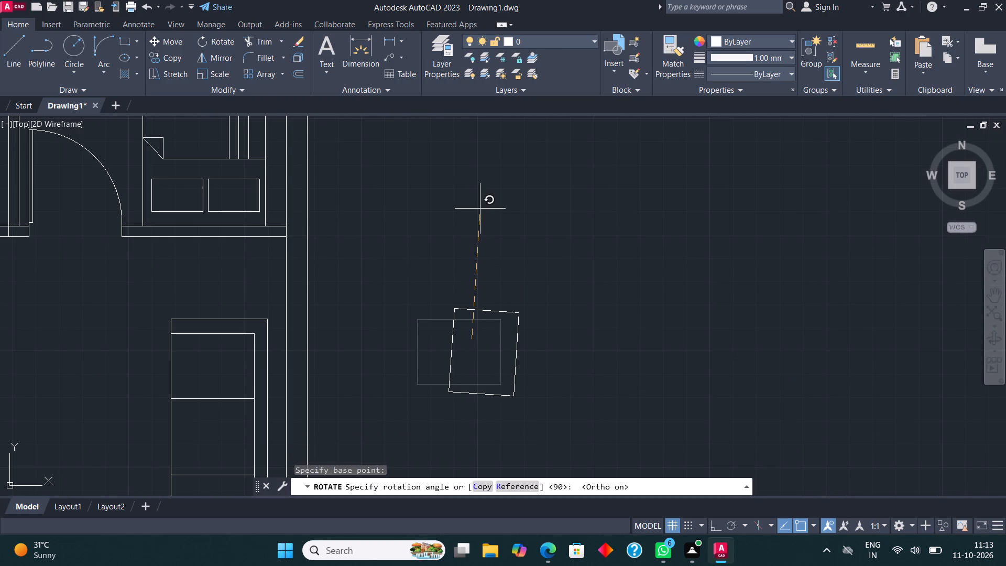
click(480, 209)
Draw lines from the seat's two bottom corners for the armchair's arms and back, about 3'-2" tall on the left side.
click(16, 46)
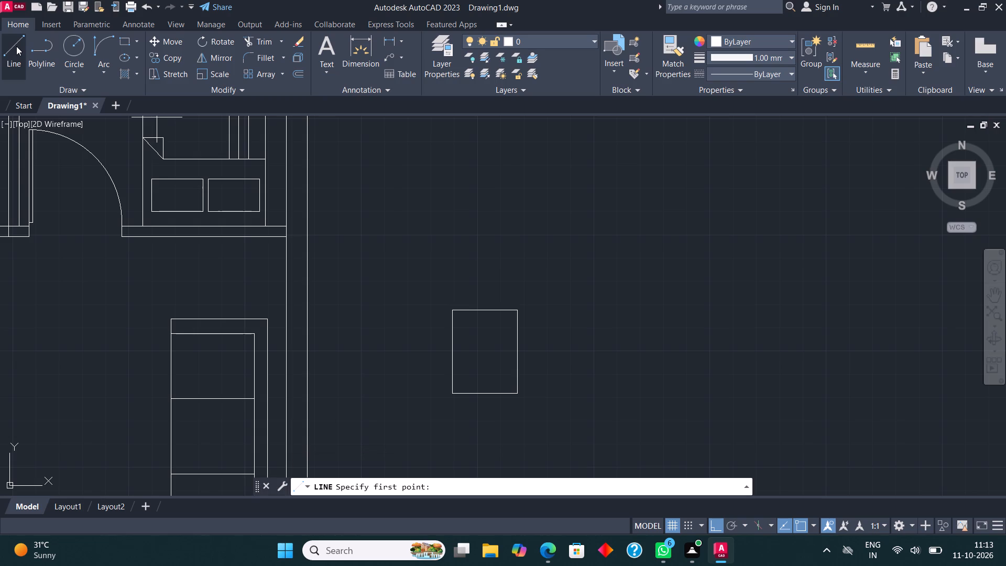
click(451, 397)
click(440, 398)
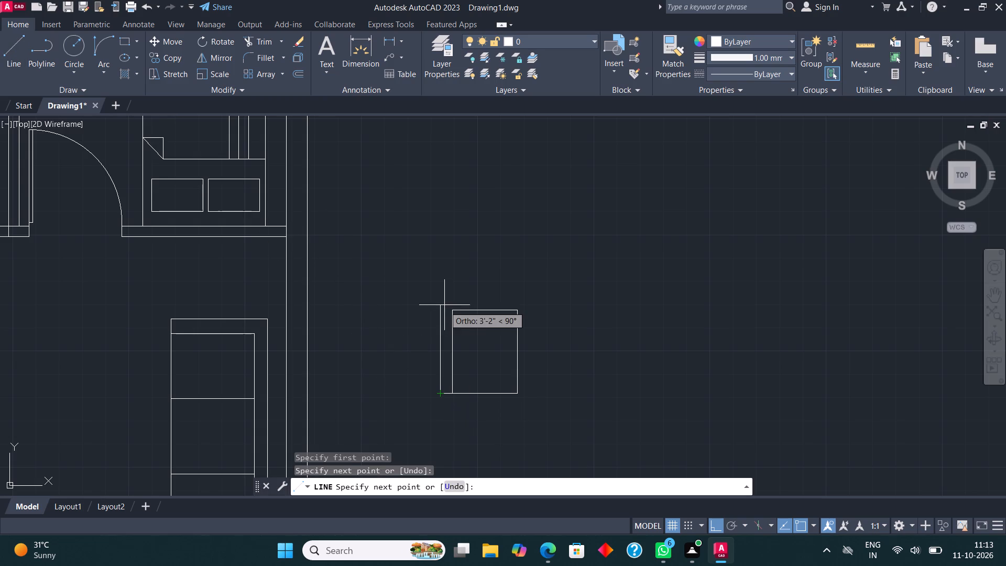
click(442, 301)
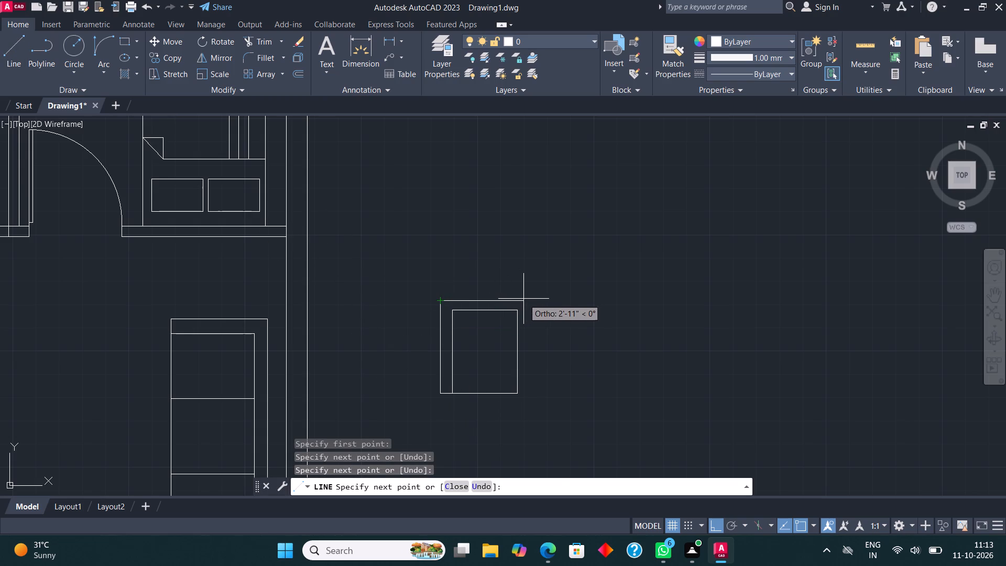
click(523, 299)
click(16, 45)
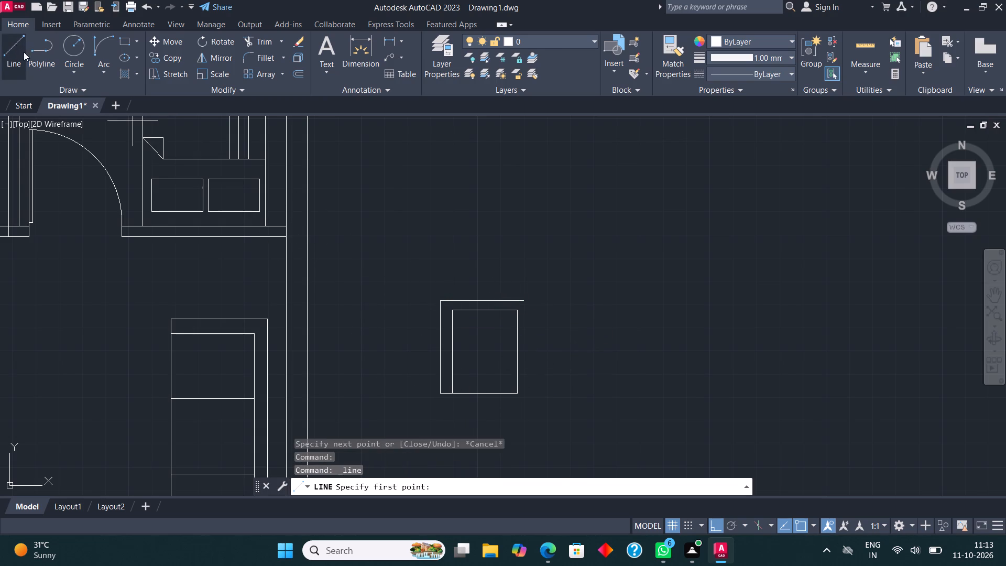
click(518, 393)
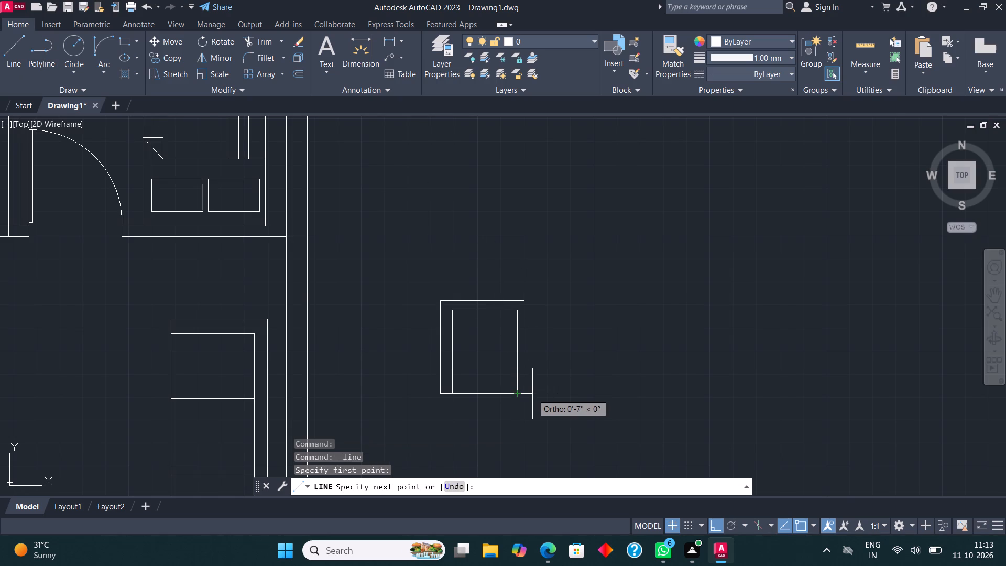
click(530, 394)
click(528, 312)
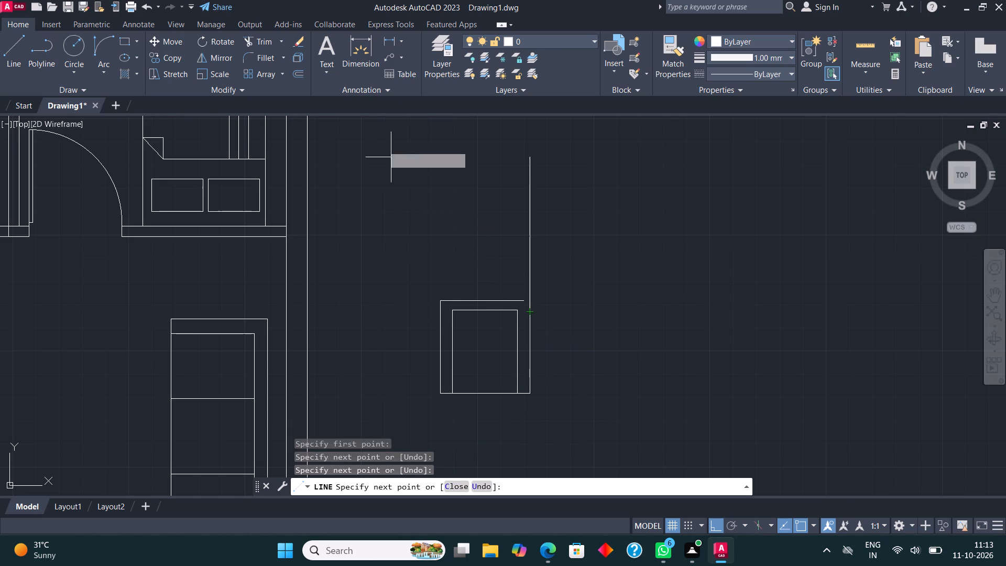
Fillet the armchair's back line and right arm line into a closed corner.
click(260, 55)
click(506, 301)
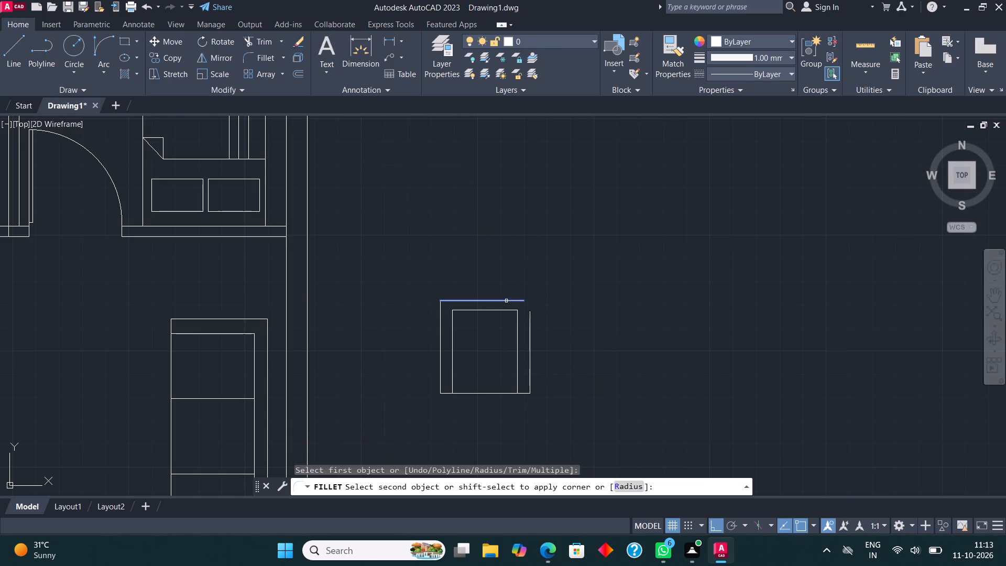
click(531, 332)
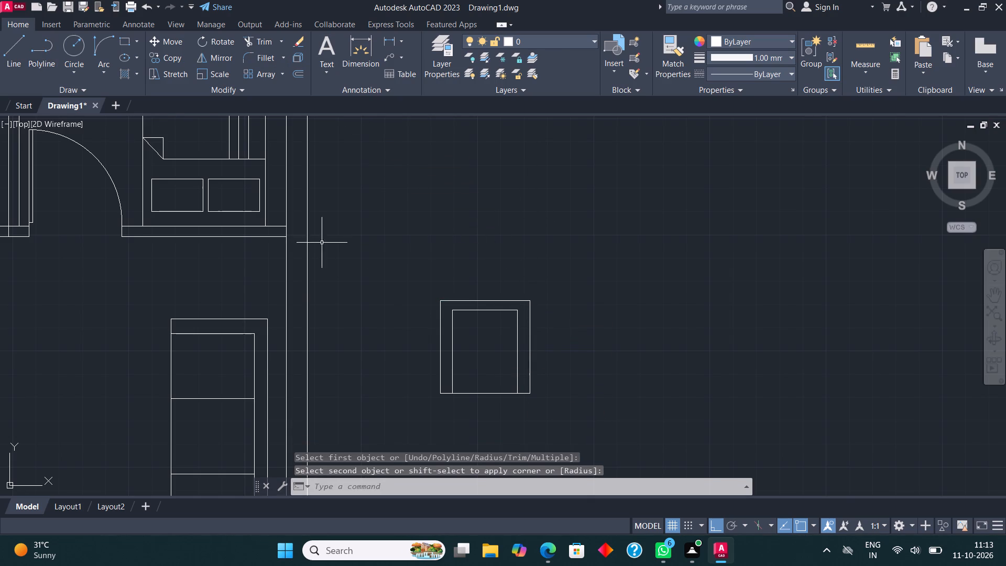
Copy the armchair into the living room, beside the upper end of the three-seat sofa and below the bedroom door.
scroll(331, 255, down, 1)
middle_drag(359, 295, 425, 297)
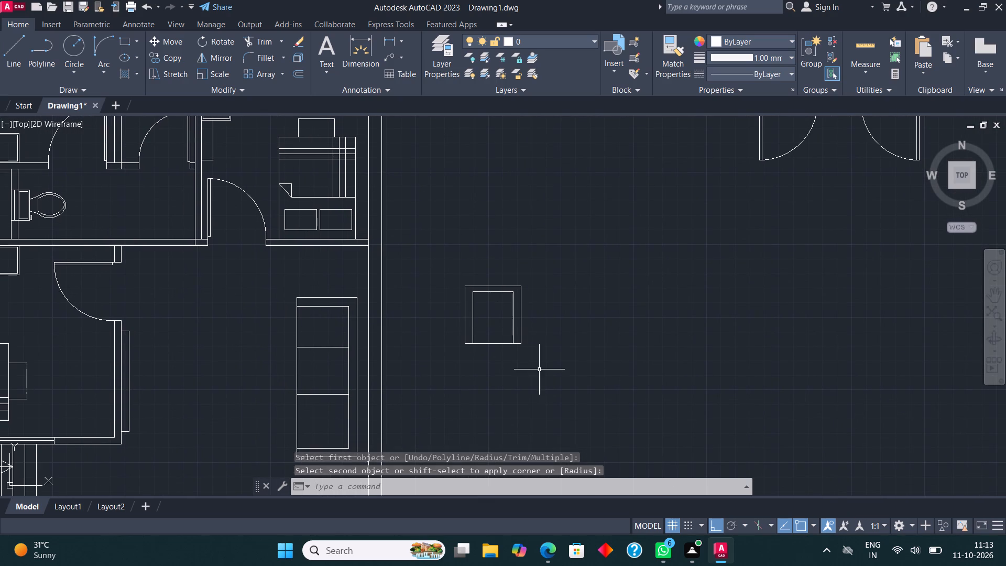
drag(539, 369, 533, 358)
click(427, 240)
click(176, 57)
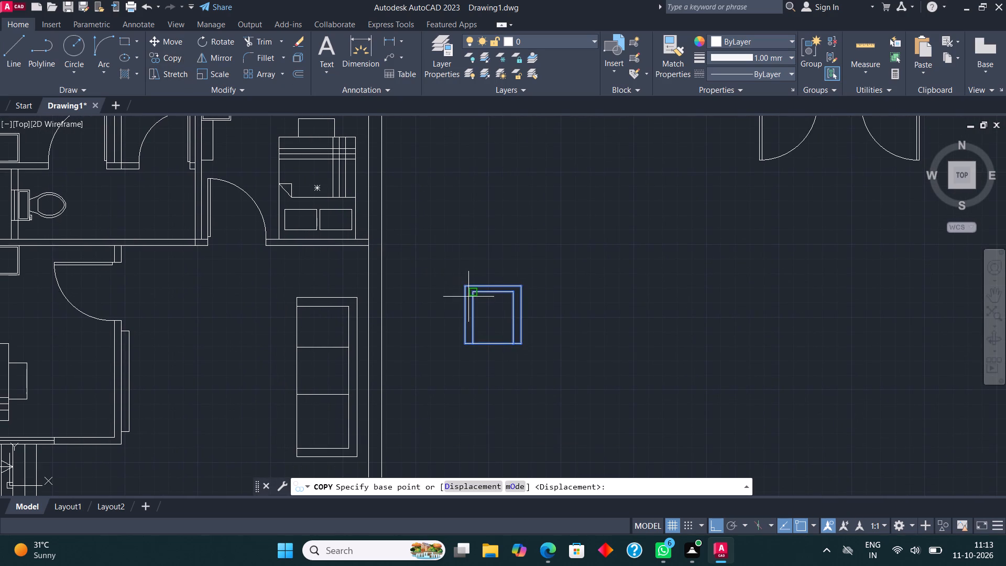
click(495, 322)
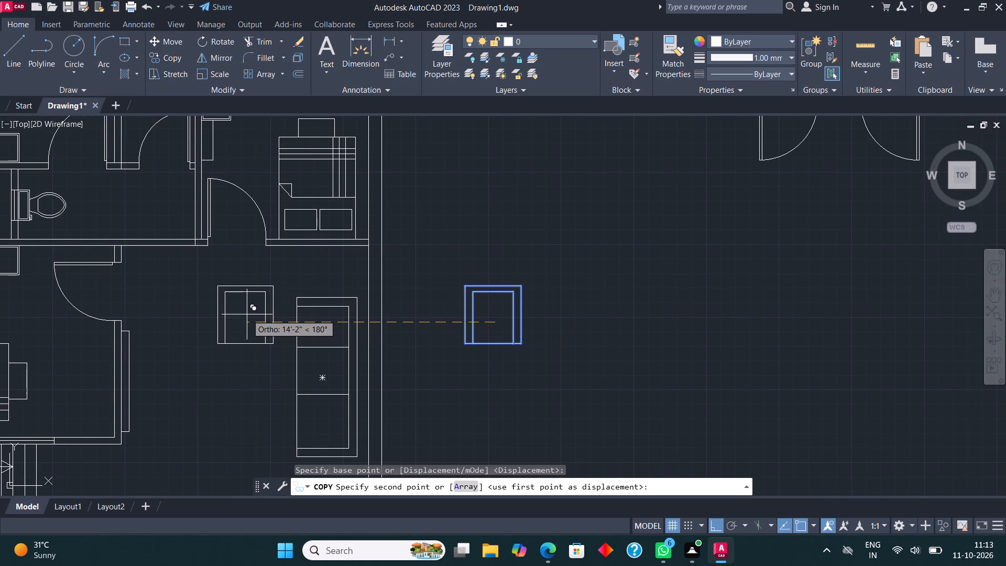
key(F8)
middle_drag(259, 313, 283, 320)
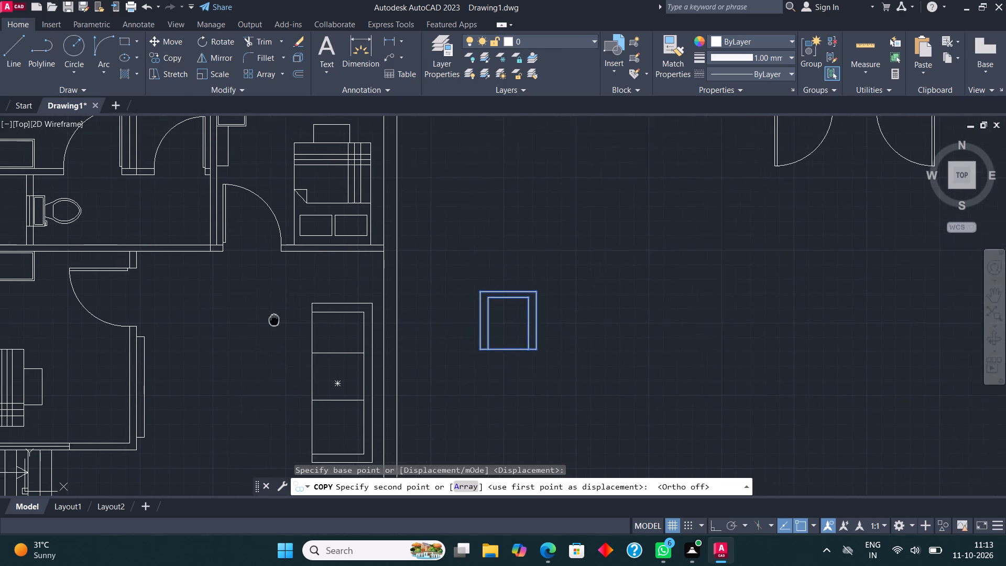
middle_drag(283, 320, 307, 319)
scroll(308, 298, up, 1)
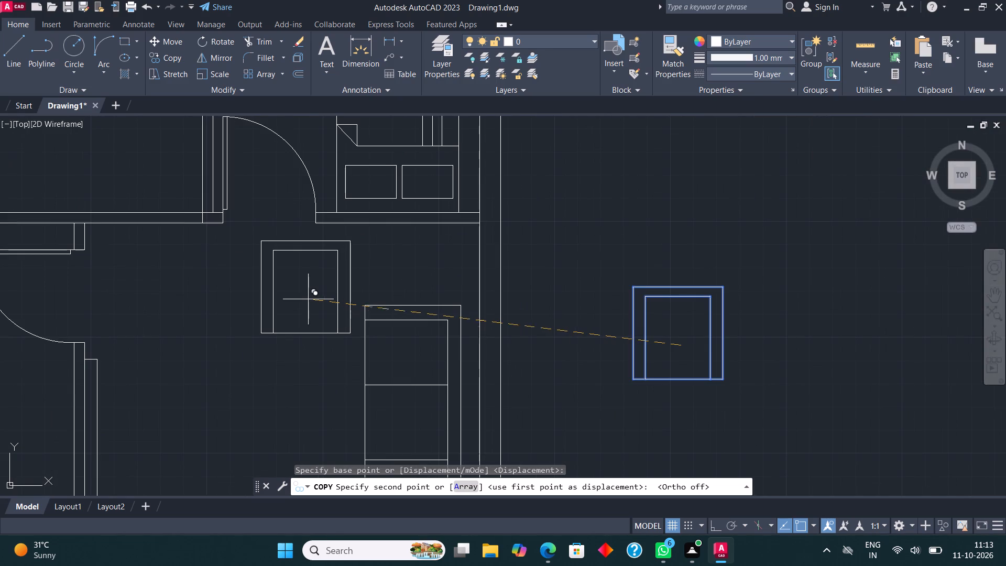
scroll(310, 305, down, 1)
scroll(326, 292, up, 1)
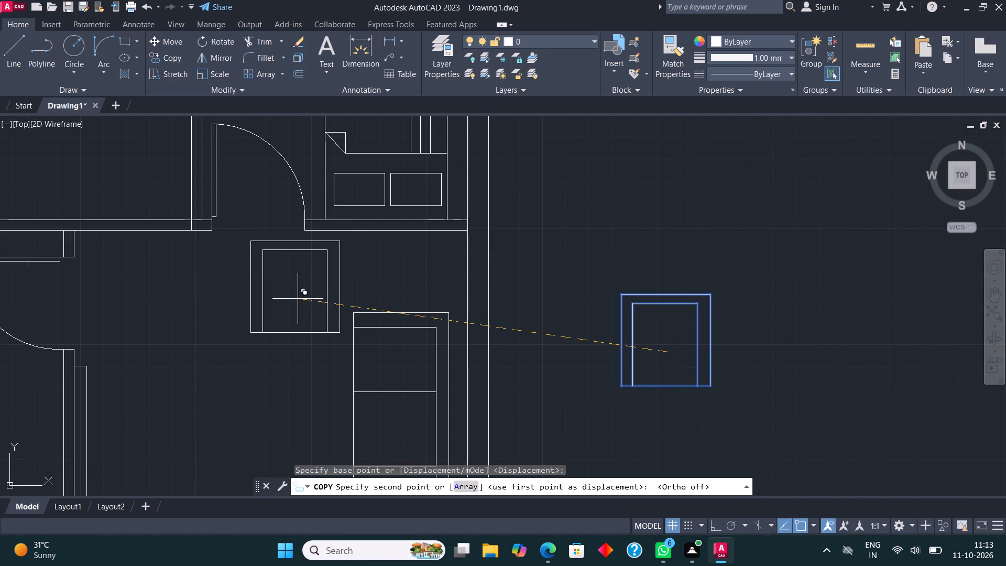
click(297, 300)
scroll(404, 229, down, 2)
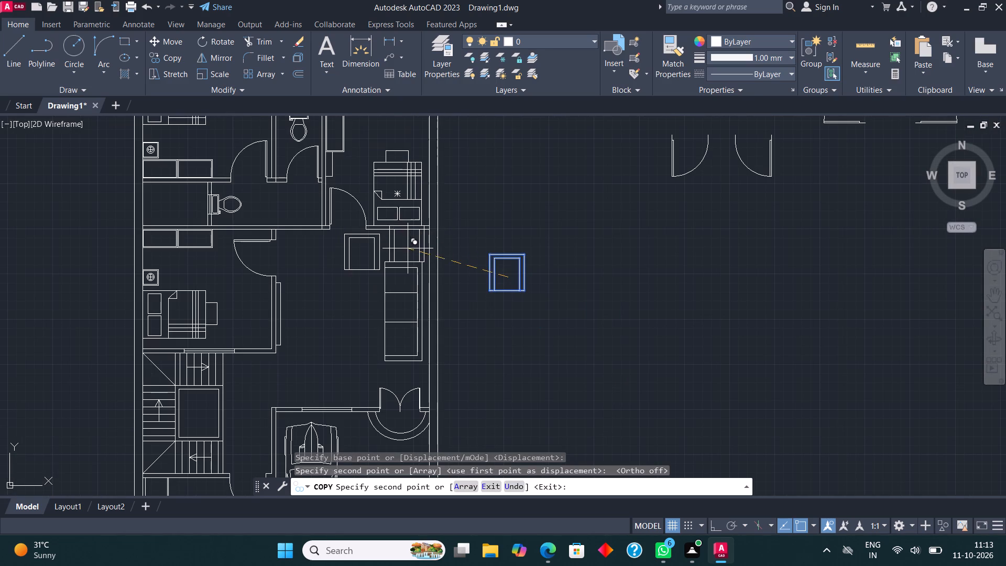
key(Escape)
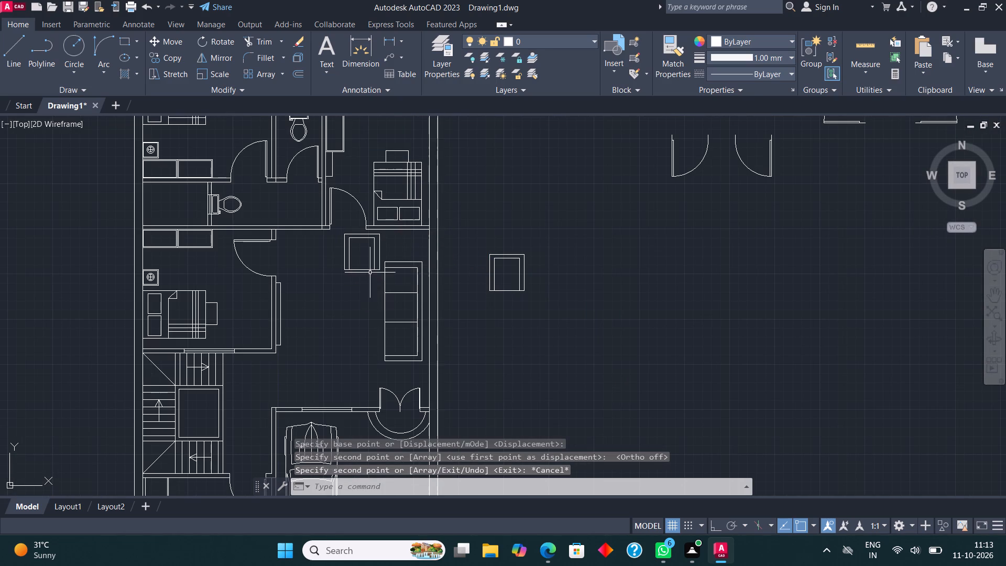
Rotate the original armchair outside the plan 180 degrees so its back faces down.
scroll(371, 271, up, 2)
scroll(393, 289, down, 2)
scroll(512, 305, up, 1)
click(571, 327)
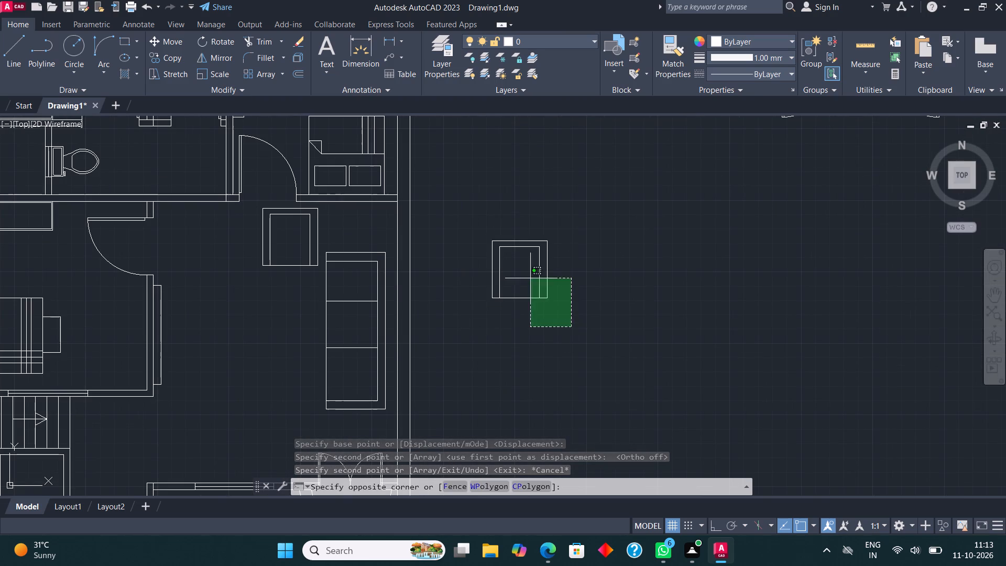
click(471, 223)
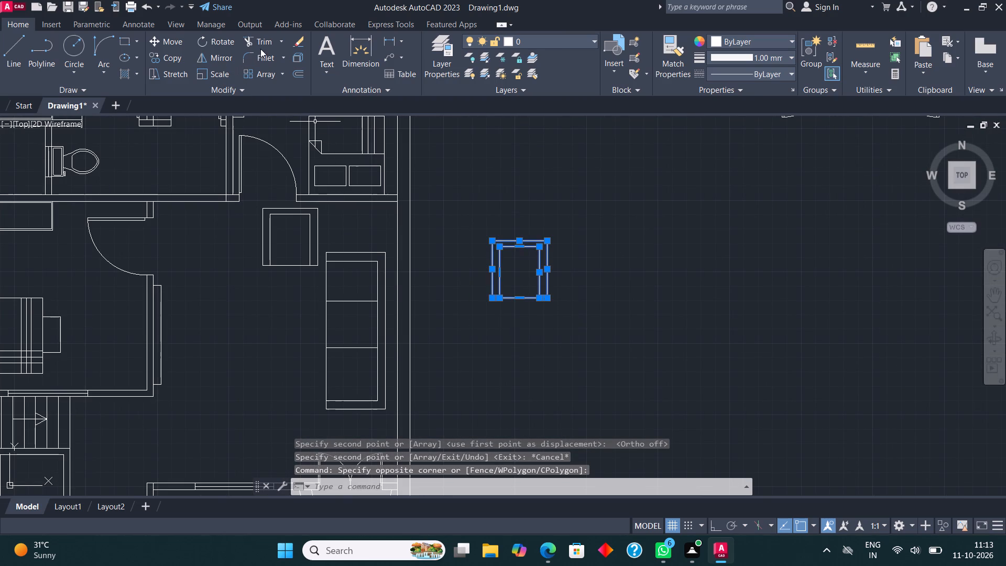
click(214, 39)
click(529, 326)
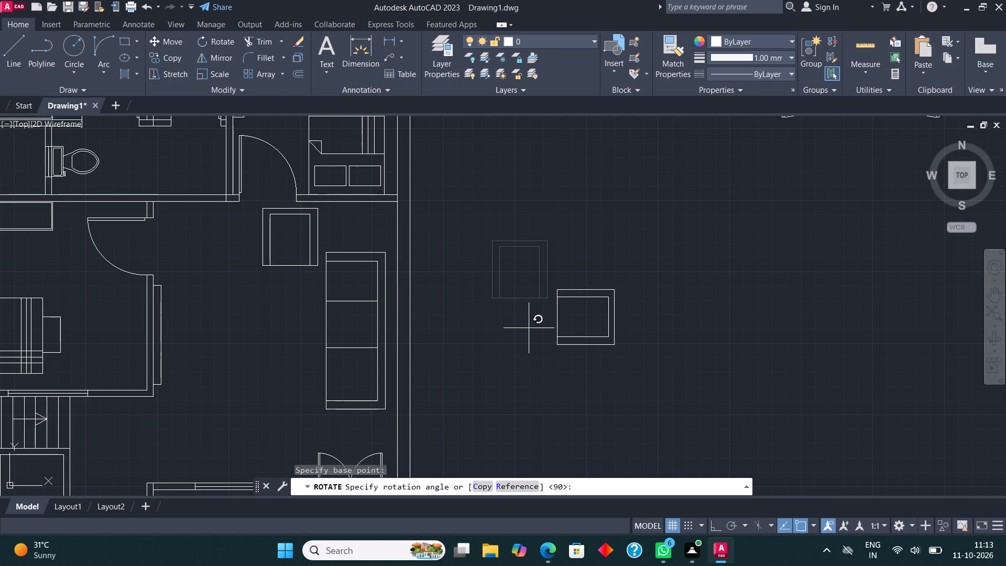
key(F8)
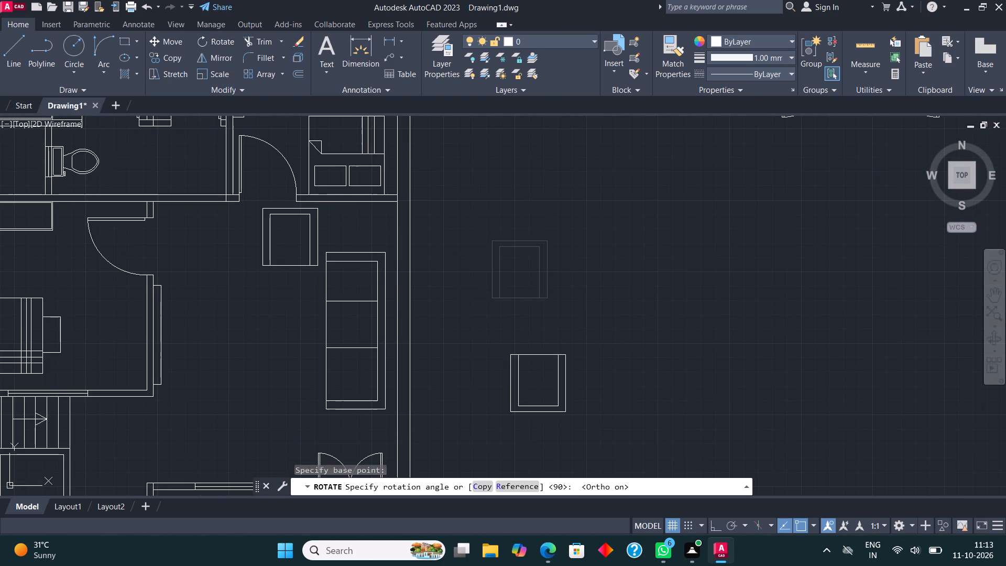
click(467, 308)
Move the rotated armchair into the living room beside the sofa's lower end, facing the first armchair.
click(600, 430)
click(478, 272)
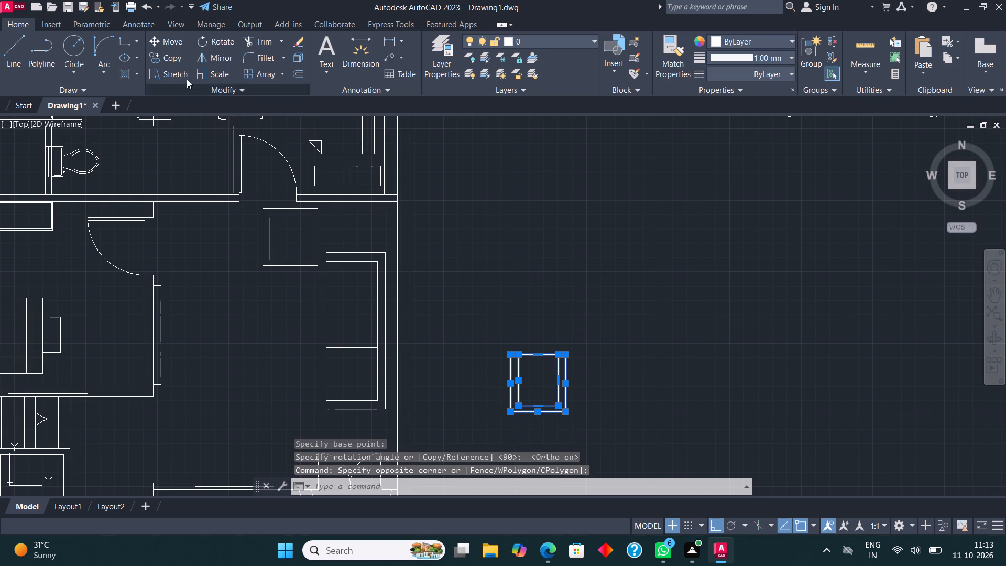
click(172, 43)
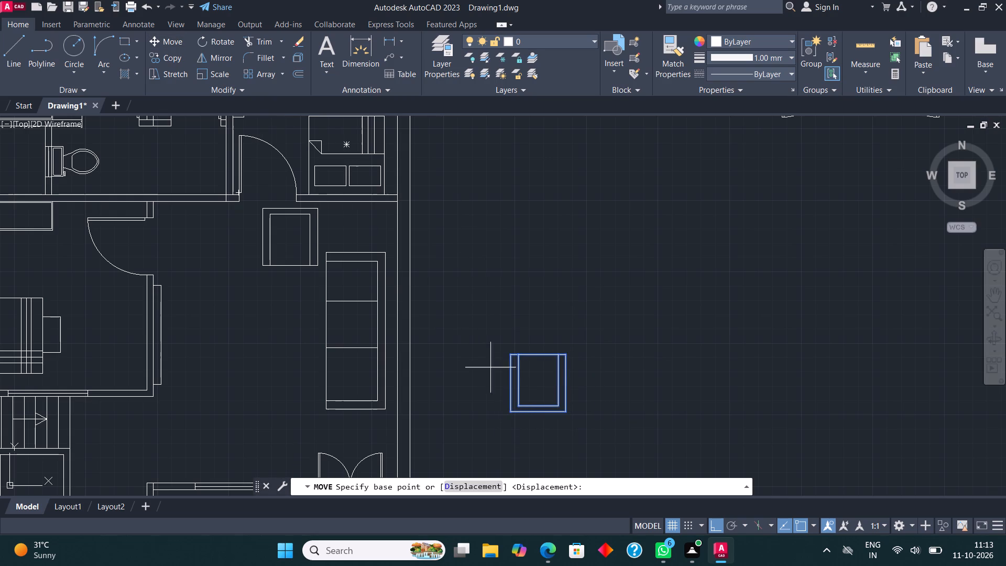
click(498, 373)
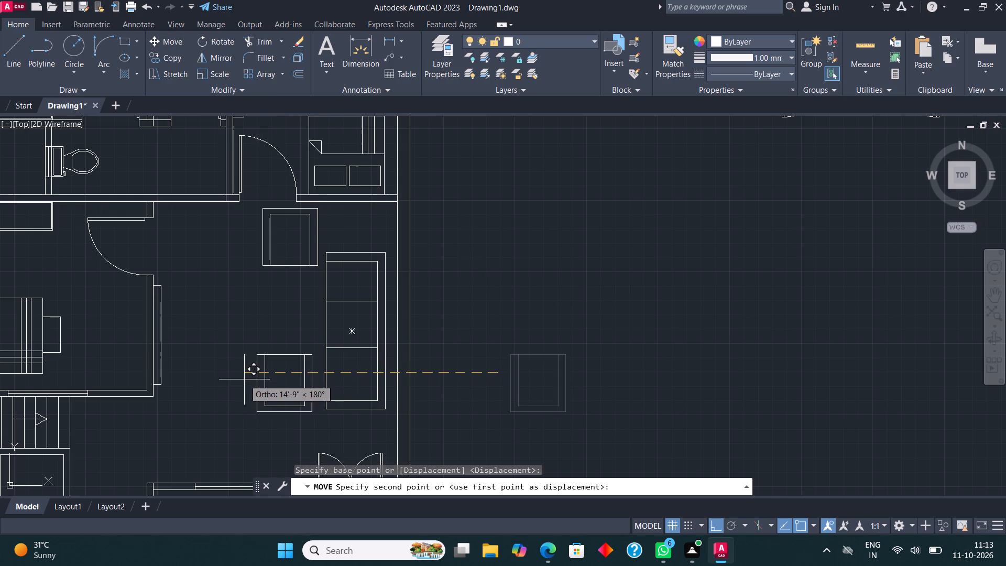
key(F8)
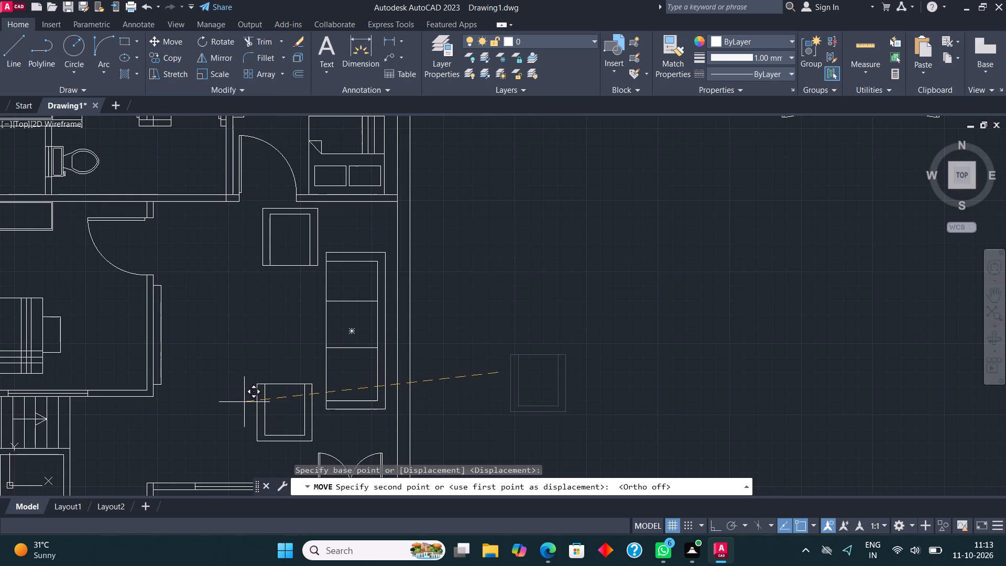
click(251, 404)
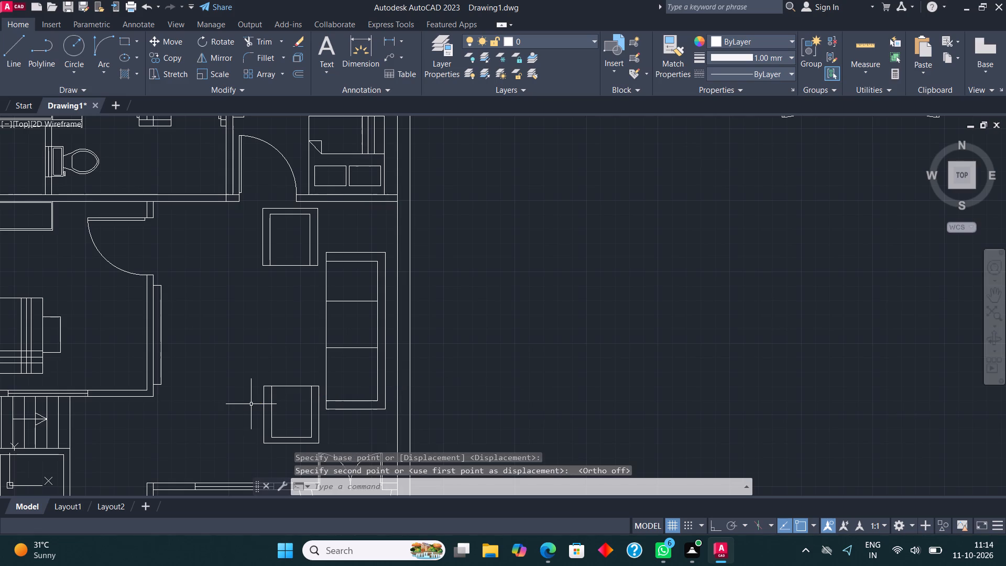
middle_drag(317, 324, 442, 312)
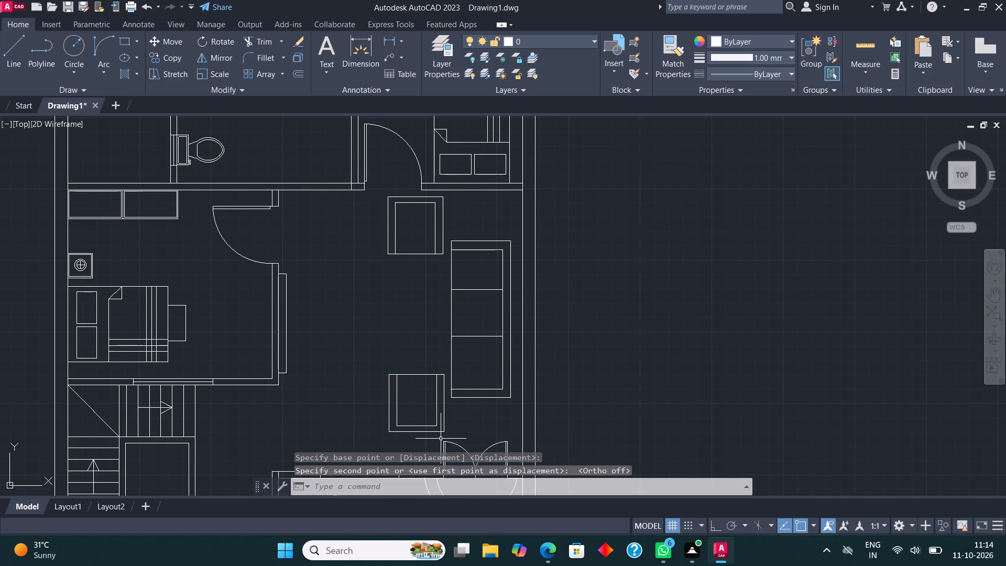
Scale down the sofa and both armchairs together about a point in front of the sofa.
click(412, 441)
click(352, 331)
click(506, 423)
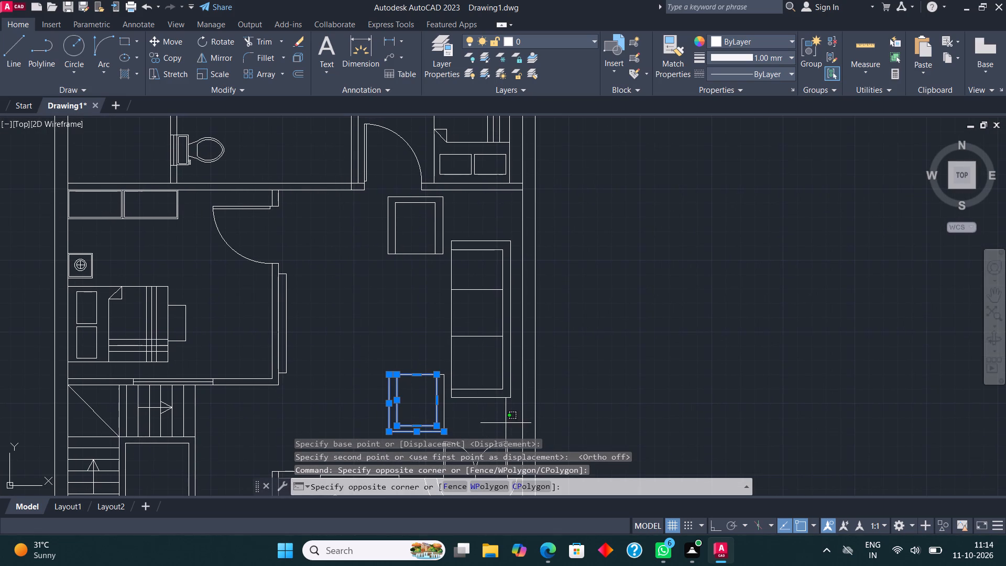
click(380, 193)
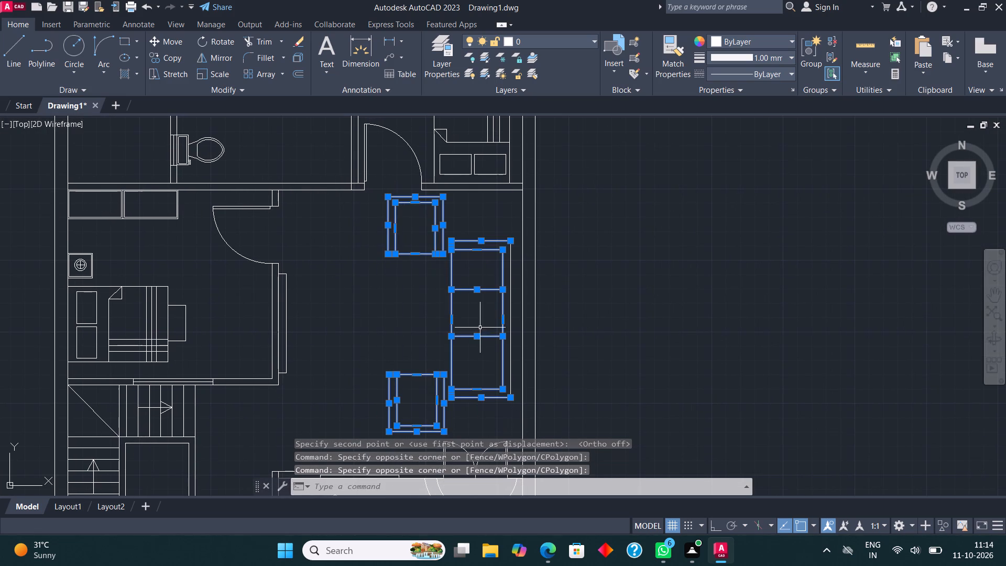
click(515, 408)
click(404, 214)
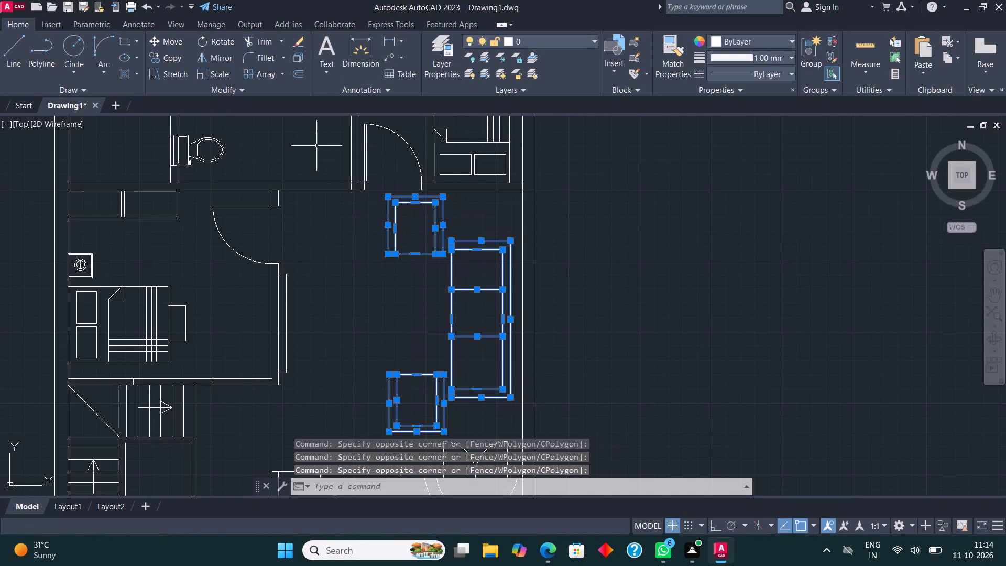
click(221, 72)
click(441, 328)
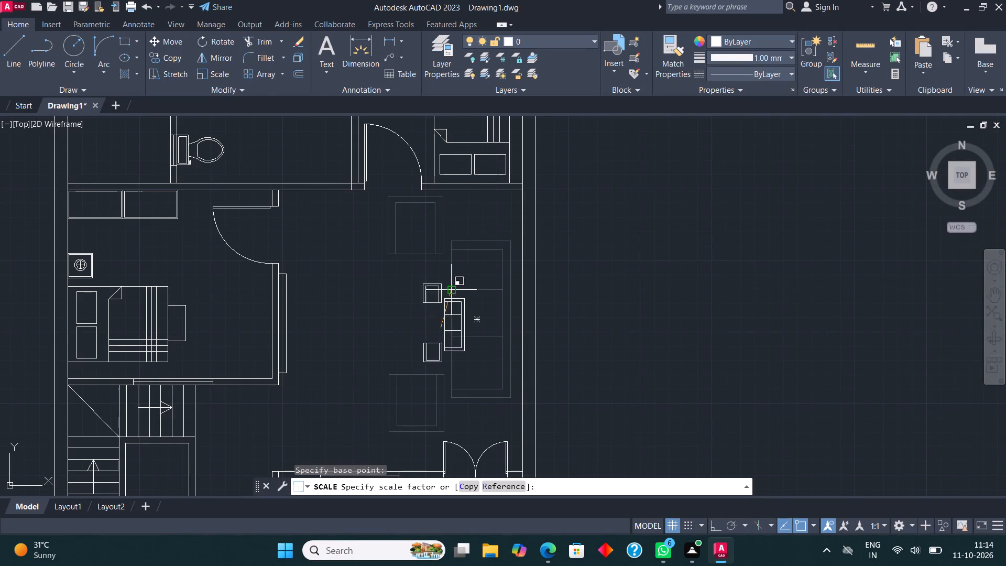
click(490, 264)
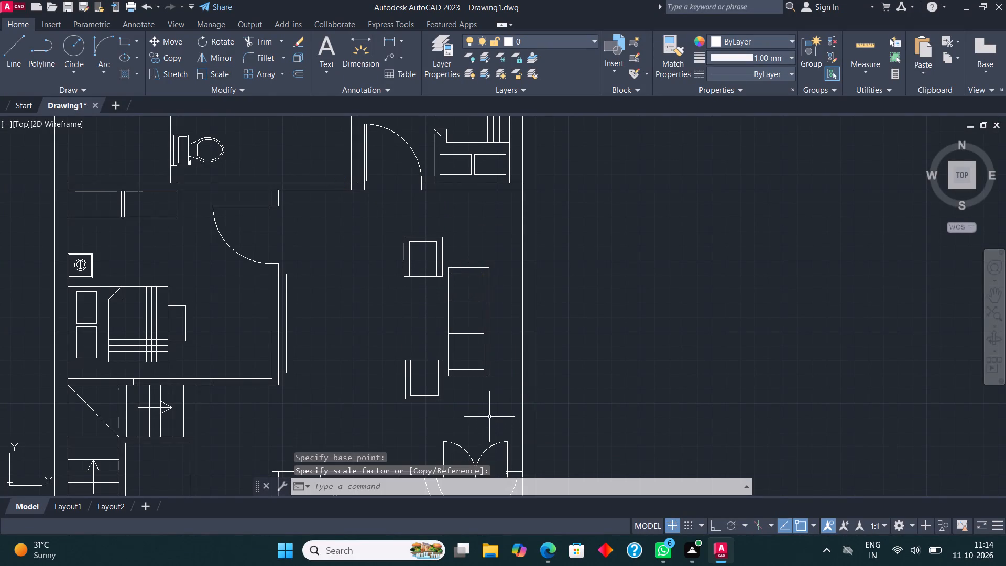
Move the scaled sofa and armchairs horizontally closer to the living room's right exterior wall.
click(494, 406)
click(373, 215)
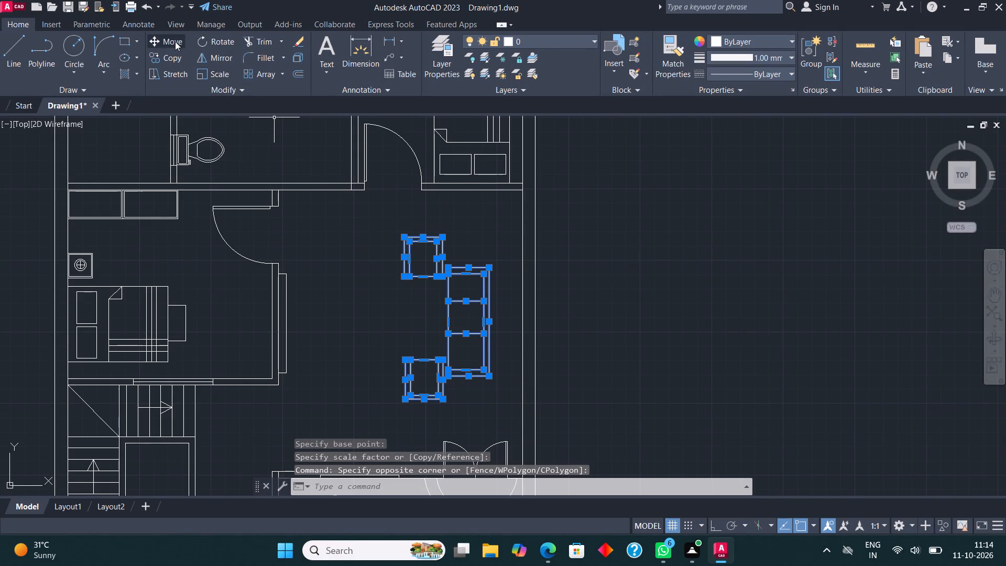
click(174, 41)
drag(436, 311, 442, 311)
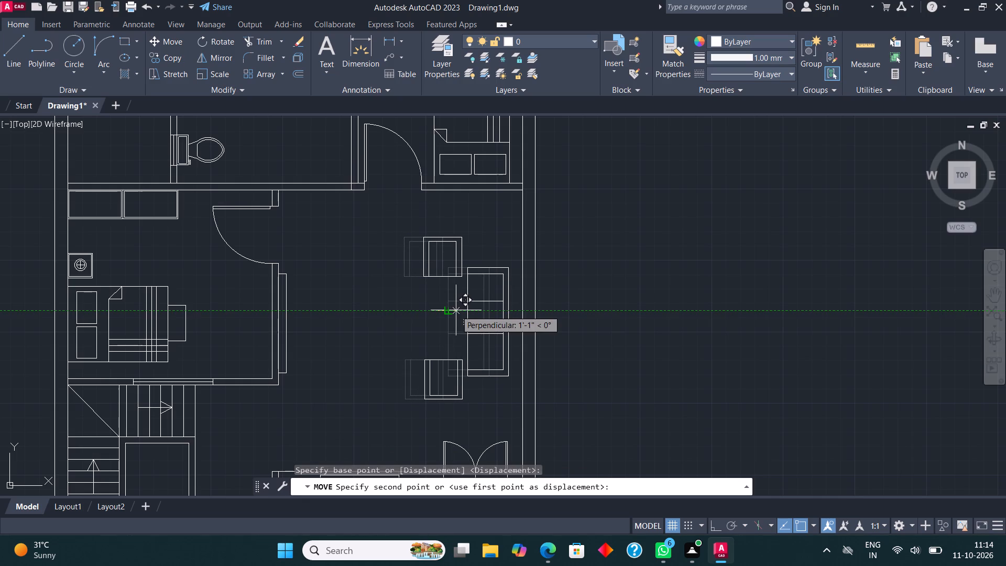
click(460, 310)
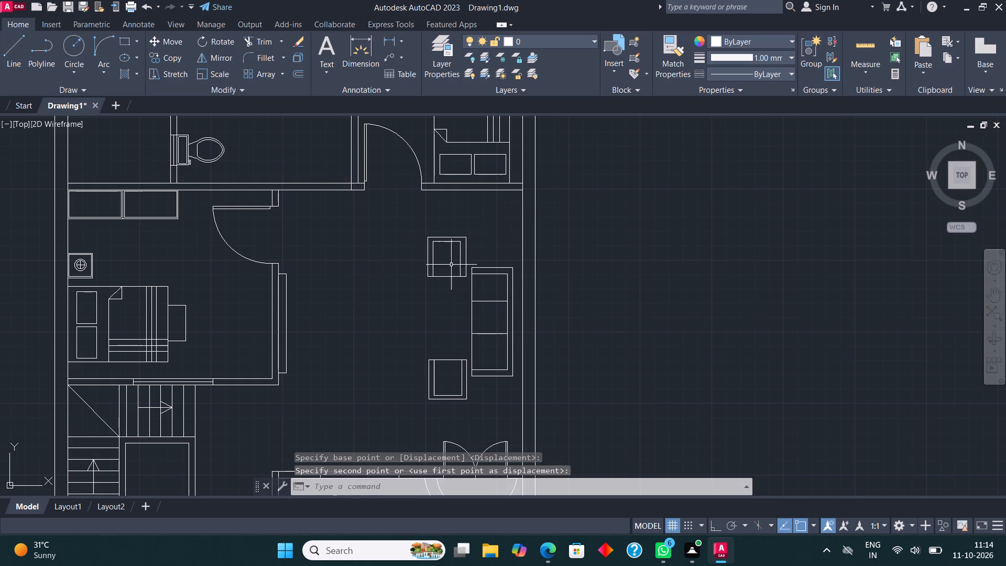
Draw an upright rectangular coffee table between the two armchairs, in front of the sofa.
scroll(376, 278, down, 1)
scroll(425, 286, up, 3)
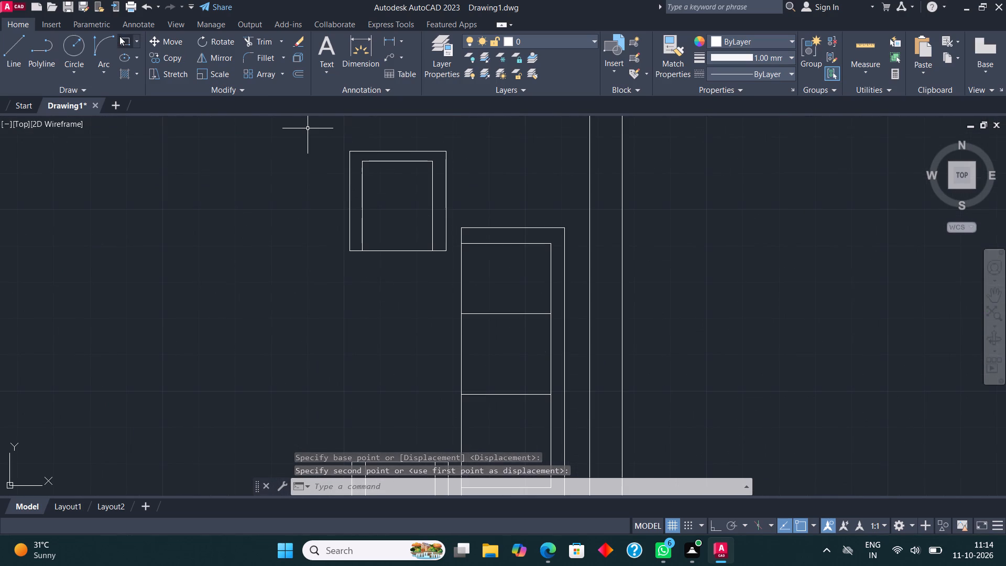
click(119, 36)
scroll(346, 219, down, 1)
scroll(365, 277, up, 1)
click(356, 258)
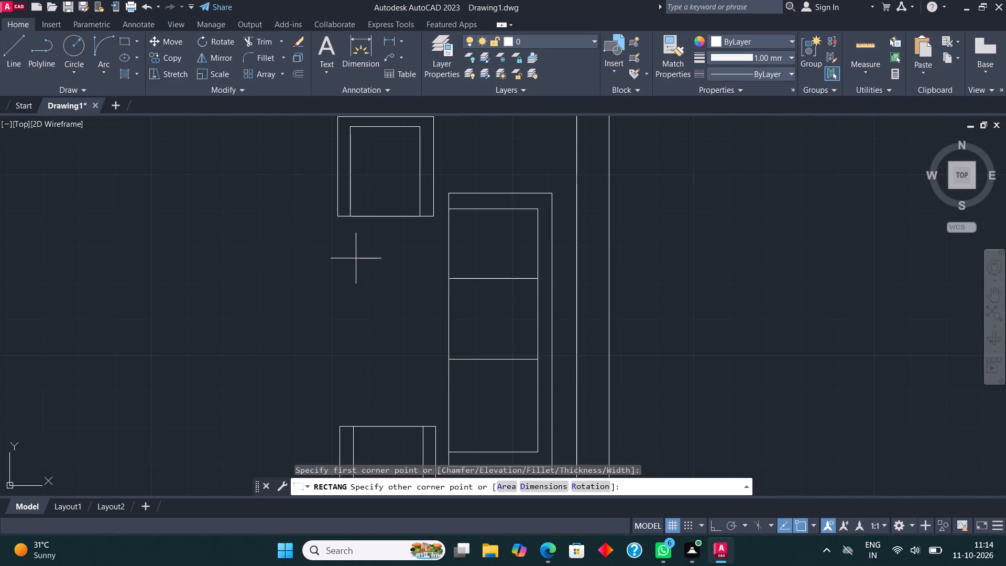
click(422, 388)
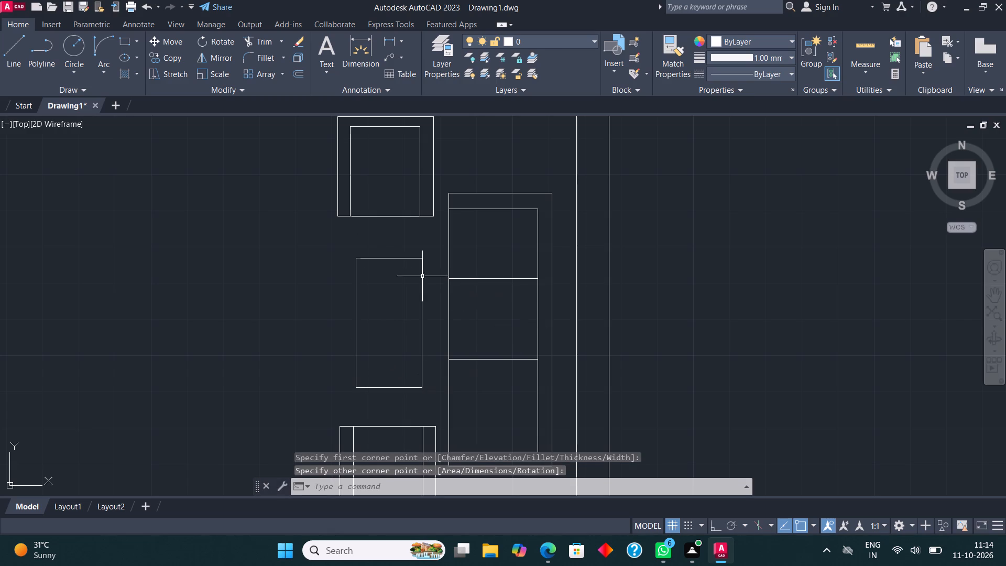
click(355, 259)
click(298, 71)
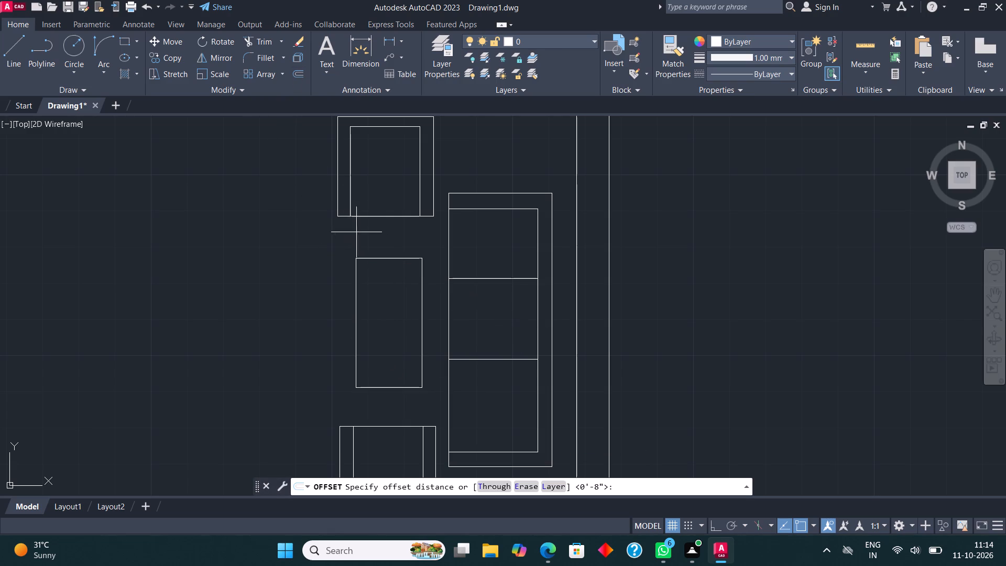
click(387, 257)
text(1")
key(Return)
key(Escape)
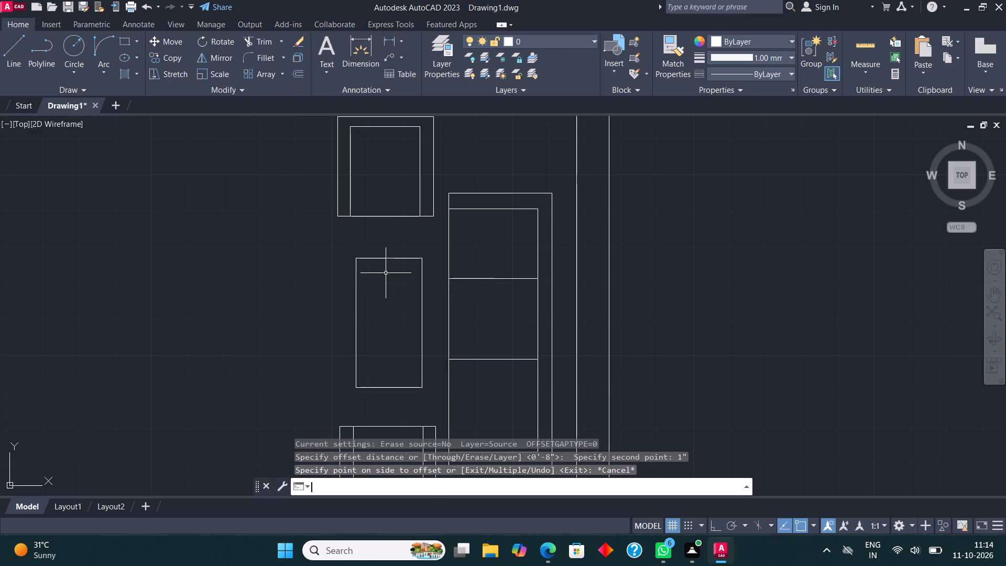
Offset the coffee table rectangle 1" inward to form its inner edge.
click(381, 254)
click(377, 261)
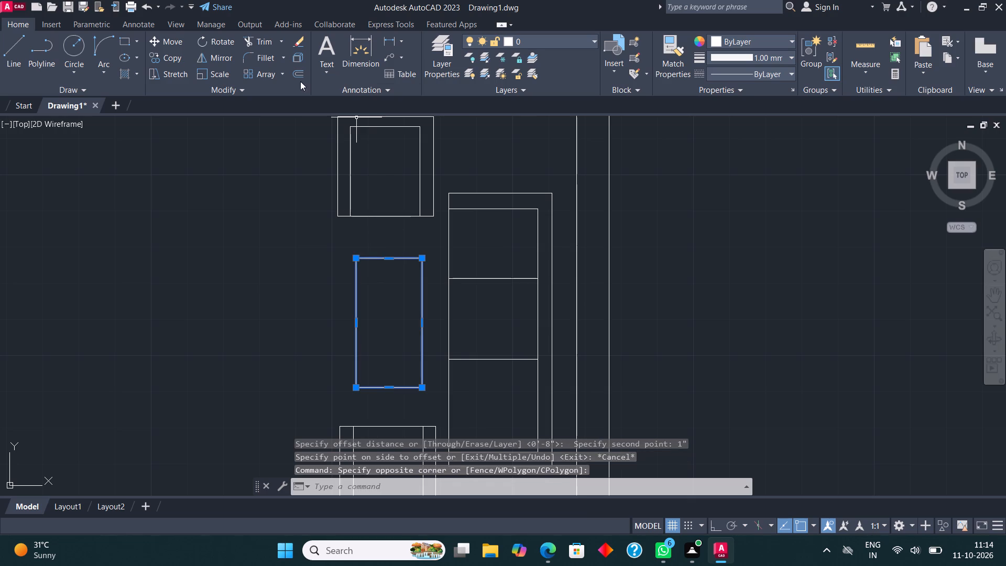
click(295, 74)
click(383, 256)
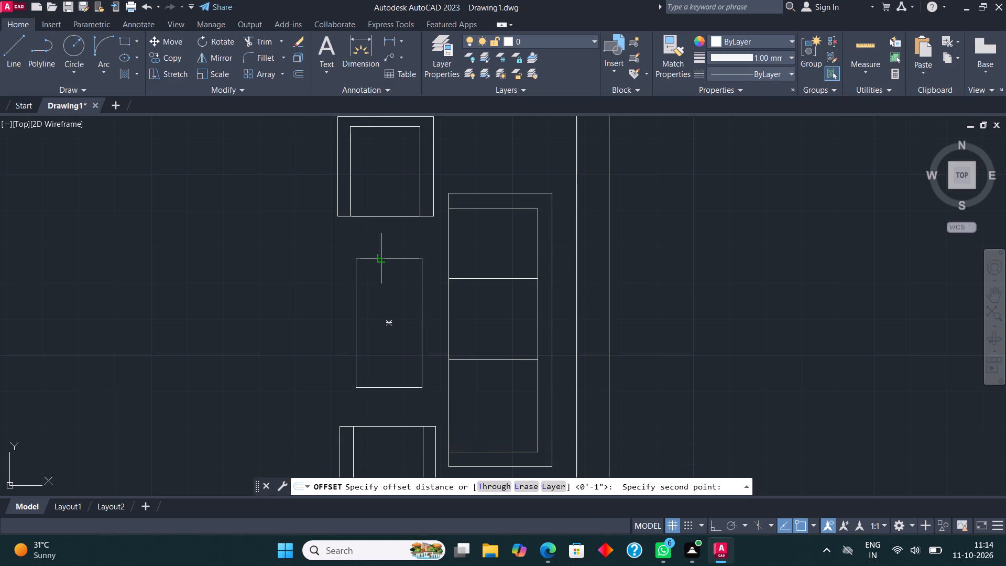
text(1")
key(Return)
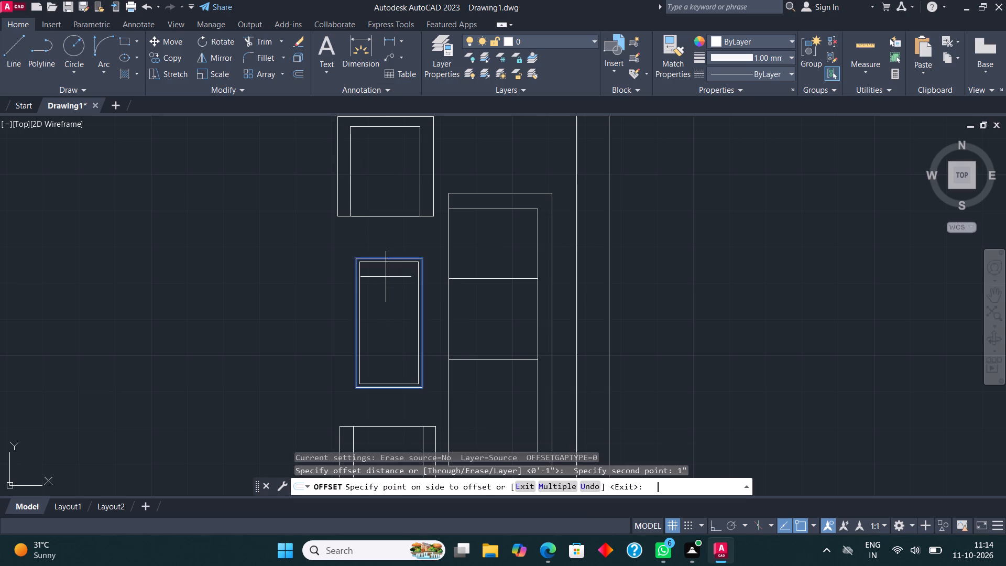
click(382, 310)
key(Escape)
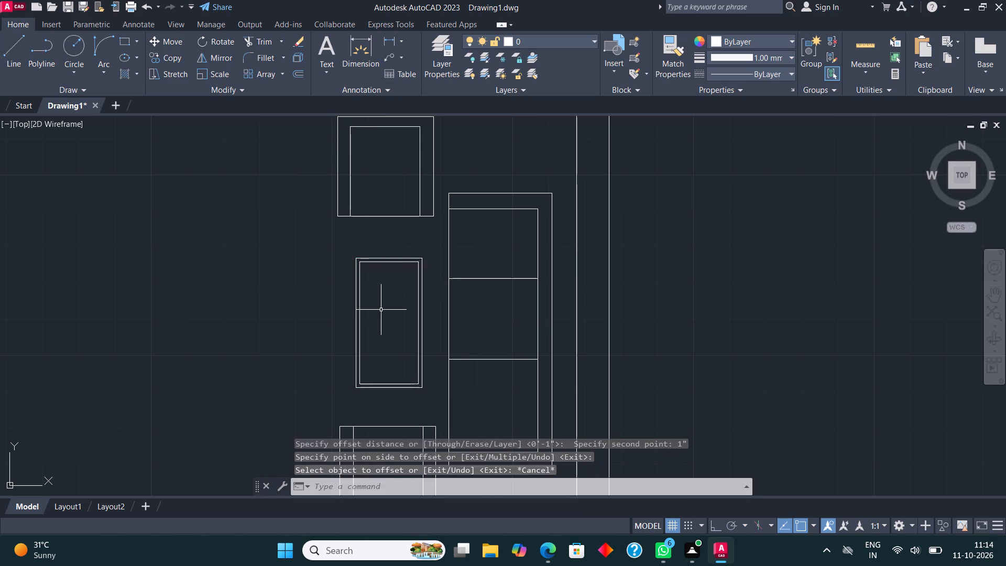
Examine the upper part of the plan, especially the toilet and partition between the two left bedrooms.
scroll(401, 167, down, 3)
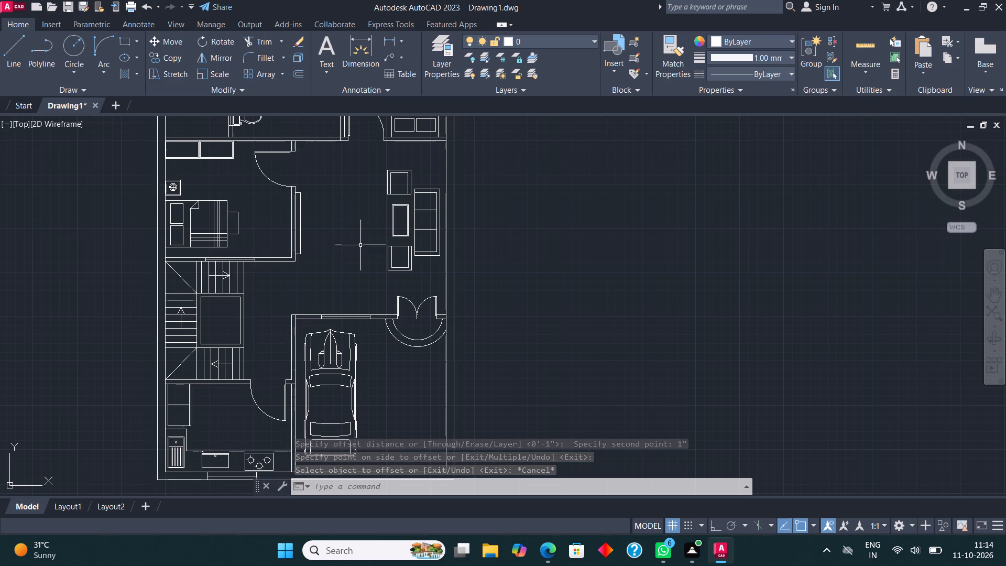
middle_drag(435, 273, 437, 278)
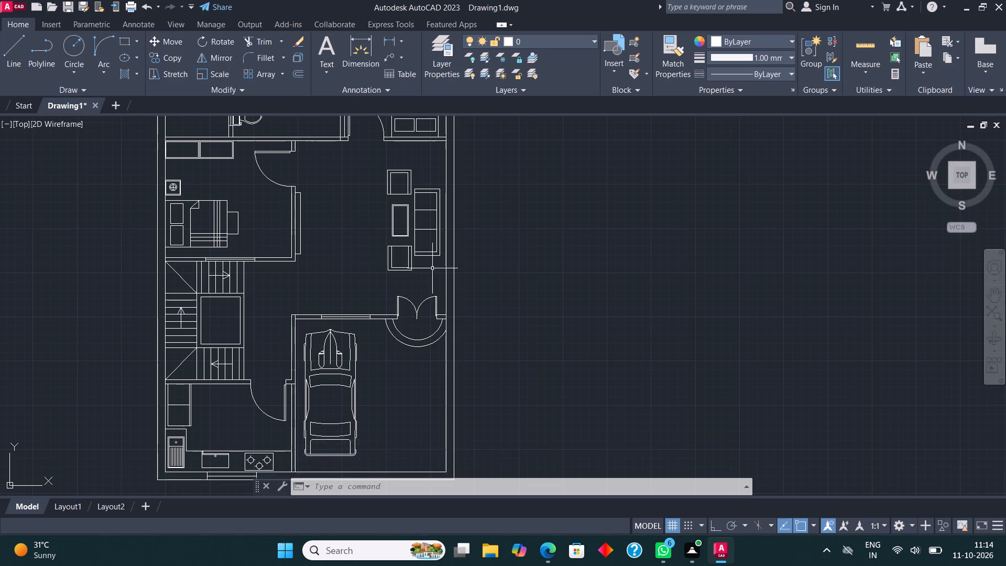
middle_drag(437, 278, 472, 409)
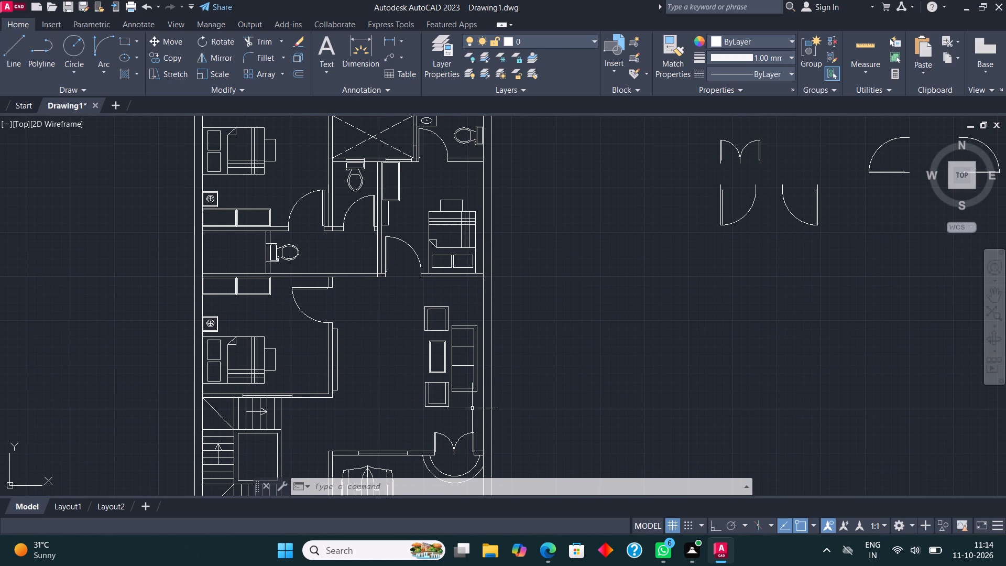
middle_drag(341, 290, 395, 333)
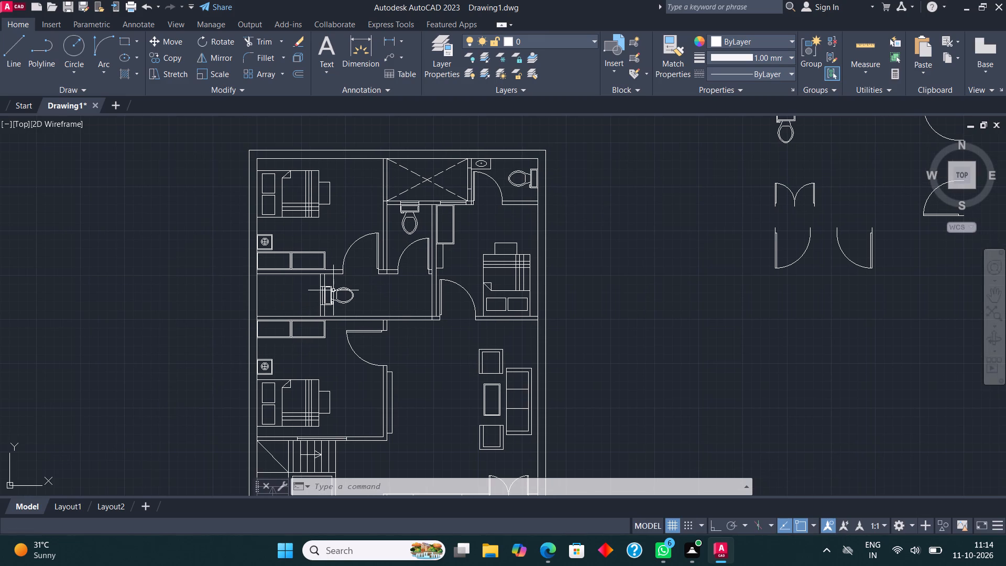
scroll(333, 290, up, 2)
click(323, 286)
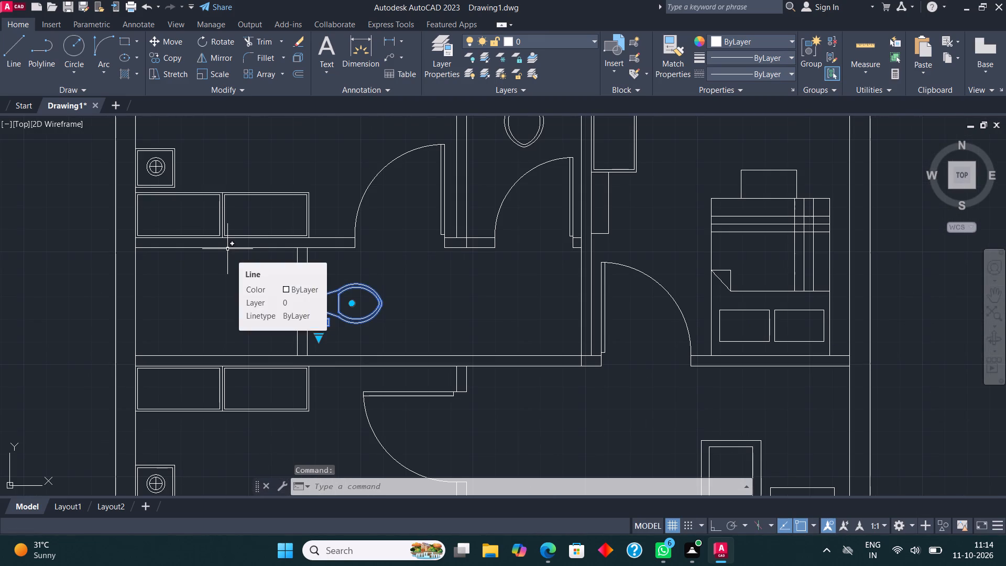
key(Escape)
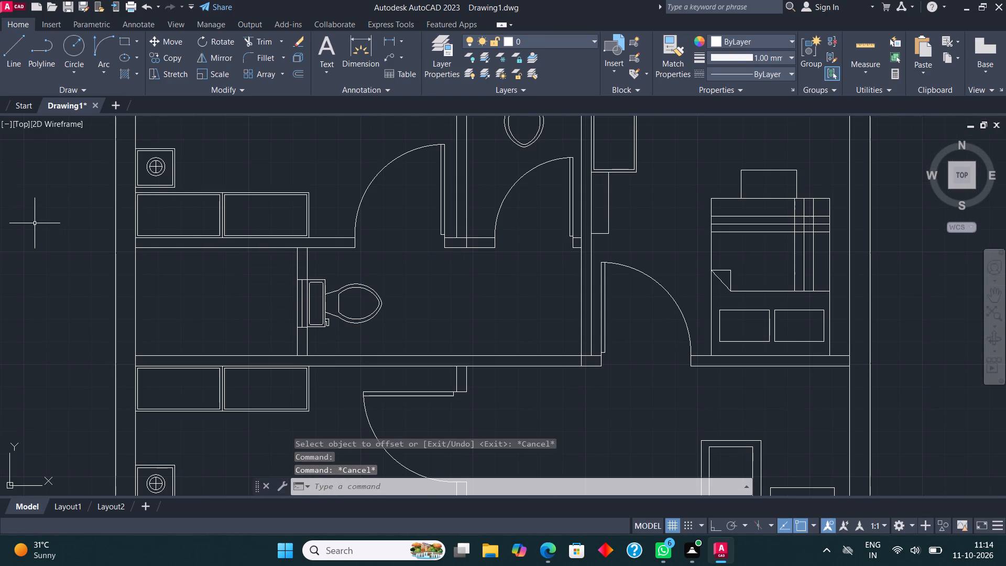
scroll(254, 317, down, 1)
middle_drag(265, 321, 299, 314)
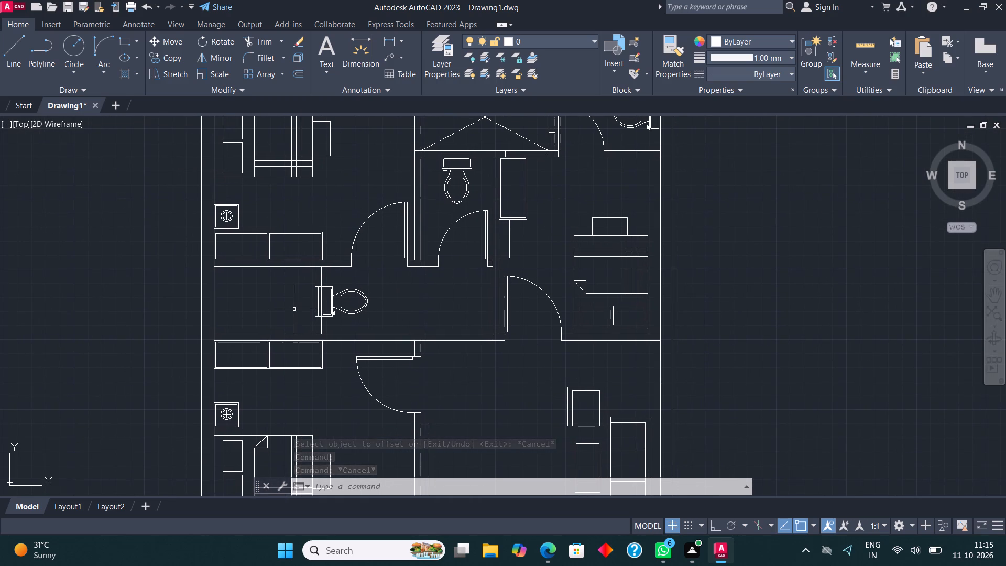
Draw a 6' horizontal line along the lower wall of the space between the left bedrooms, starting at its lower-left corner.
click(13, 46)
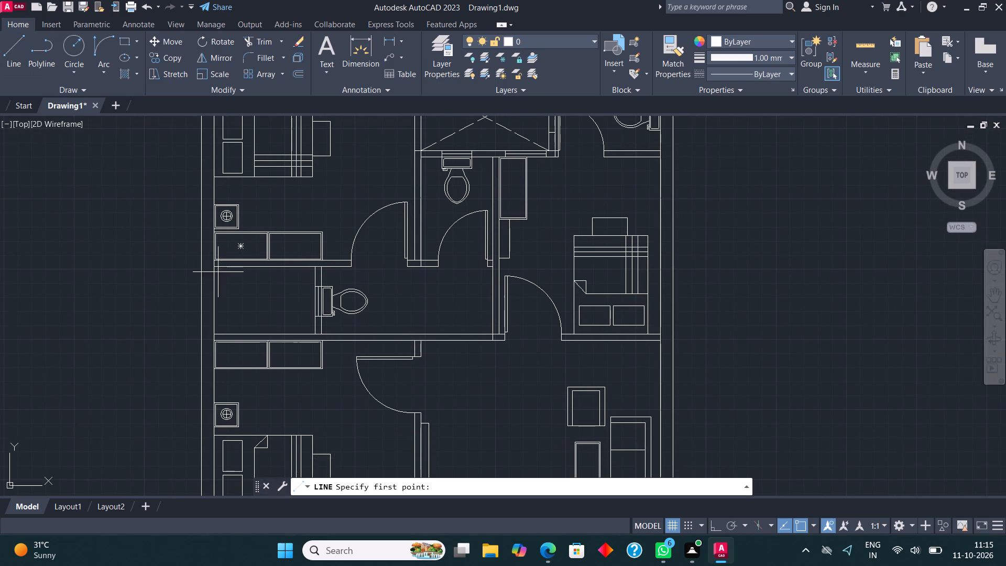
scroll(218, 330, up, 2)
click(206, 342)
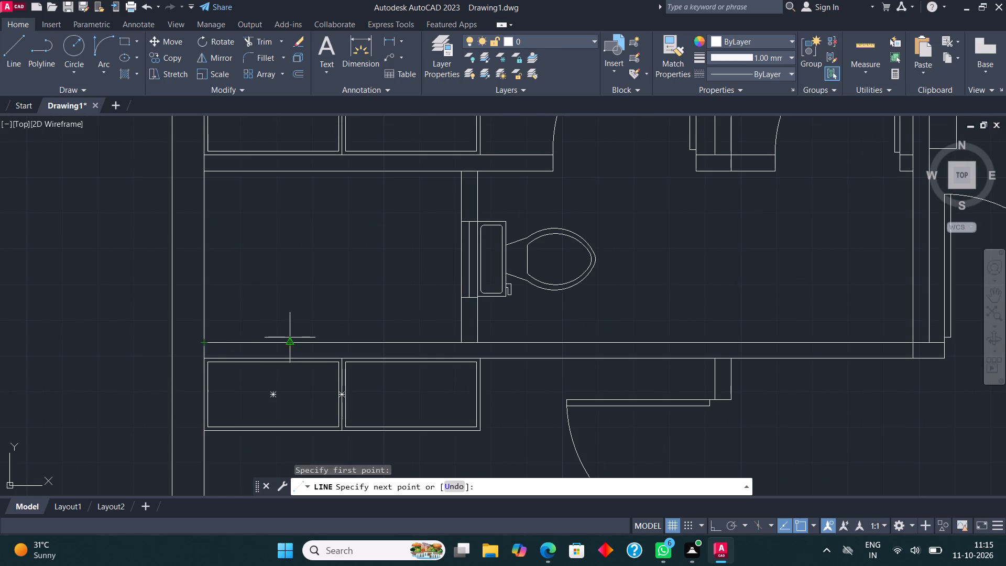
key(F8)
text(6')
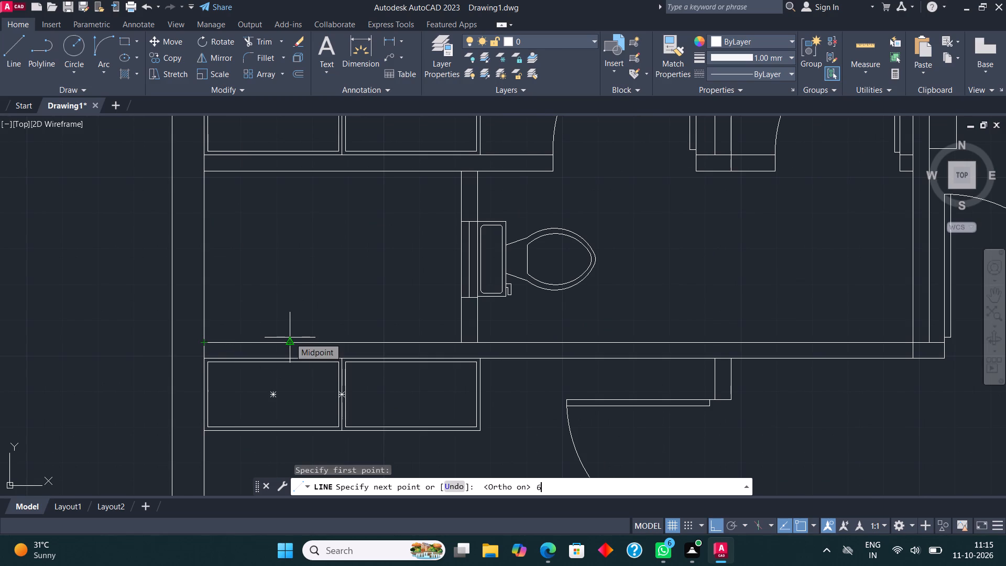
key(Return)
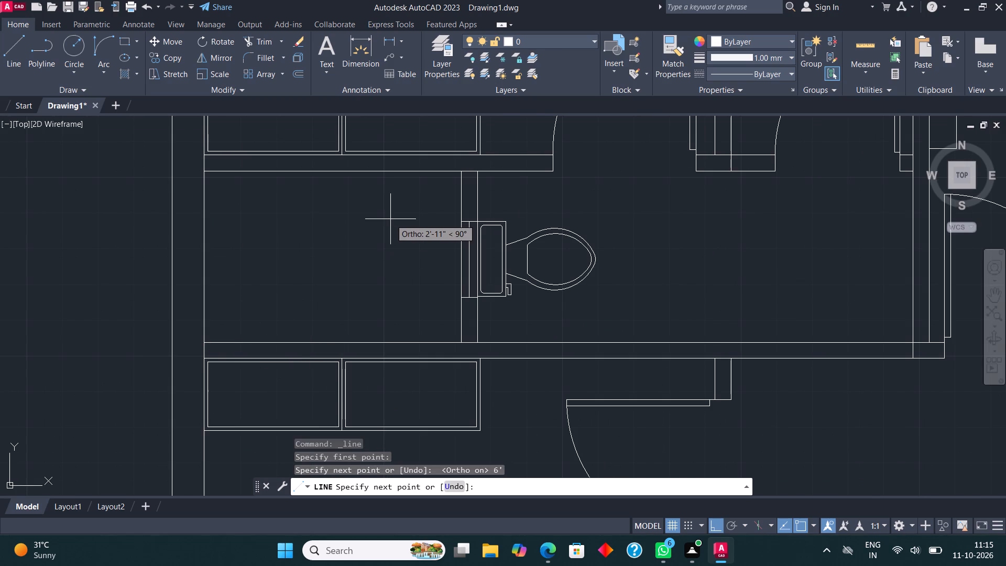
key(Escape)
Delete the toilet and the double-line partition with its window in the space between the two left bedrooms.
scroll(329, 287, down, 3)
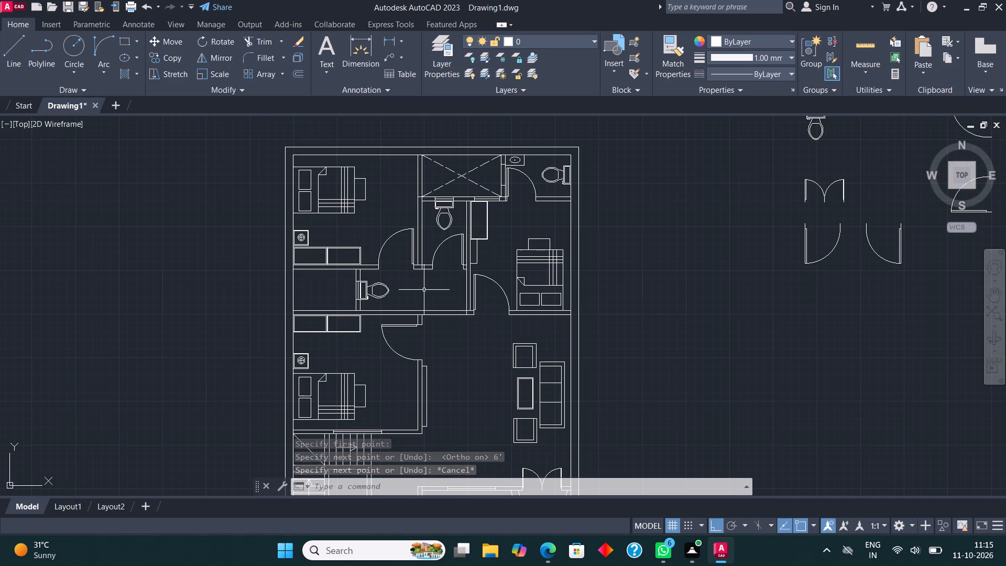
scroll(362, 284, up, 1)
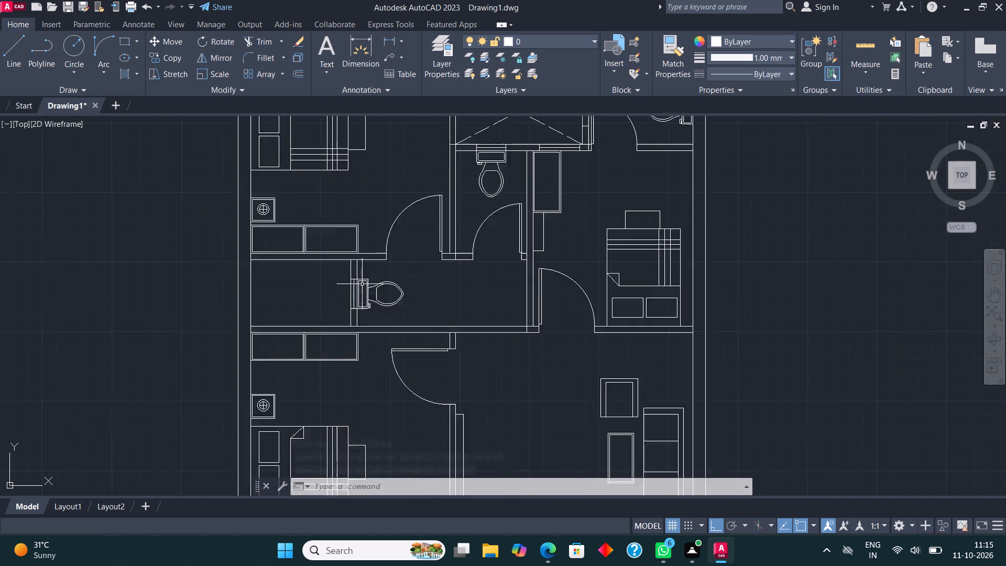
scroll(362, 284, up, 1)
drag(382, 326, 376, 320)
click(281, 258)
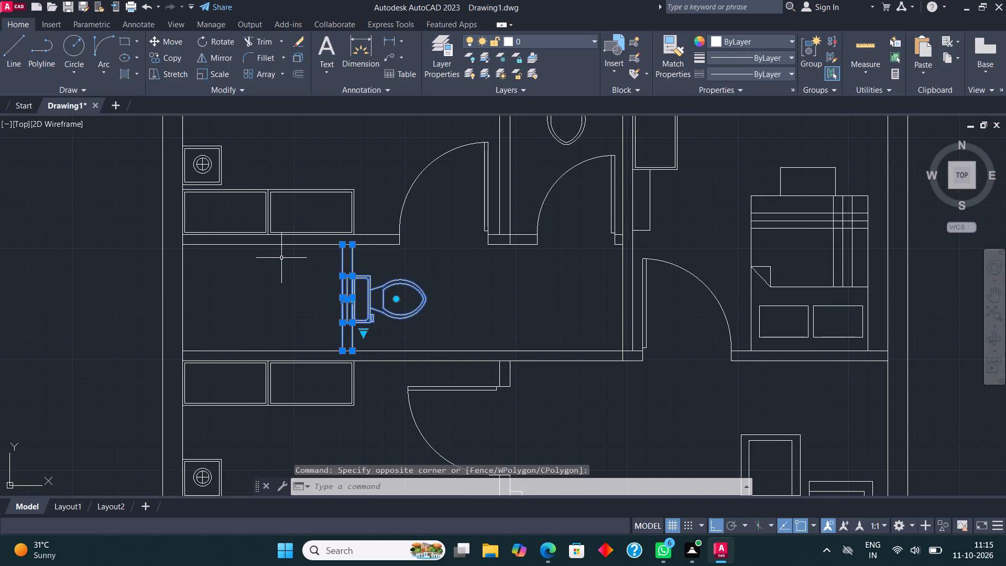
key(Delete)
Draw a vertical partition line from the wall beside the upper-left bedroom door down to the opposite wall.
click(15, 57)
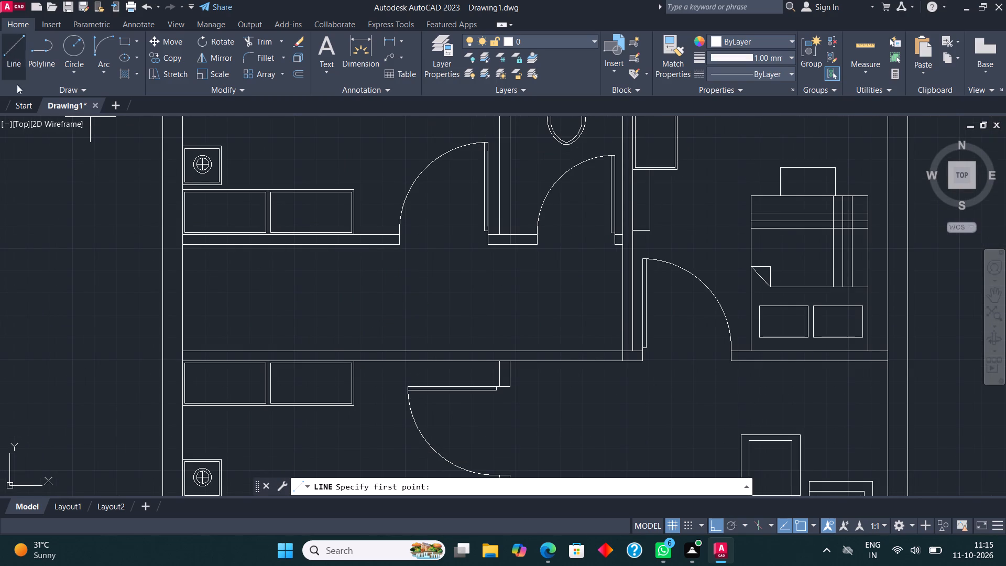
click(392, 248)
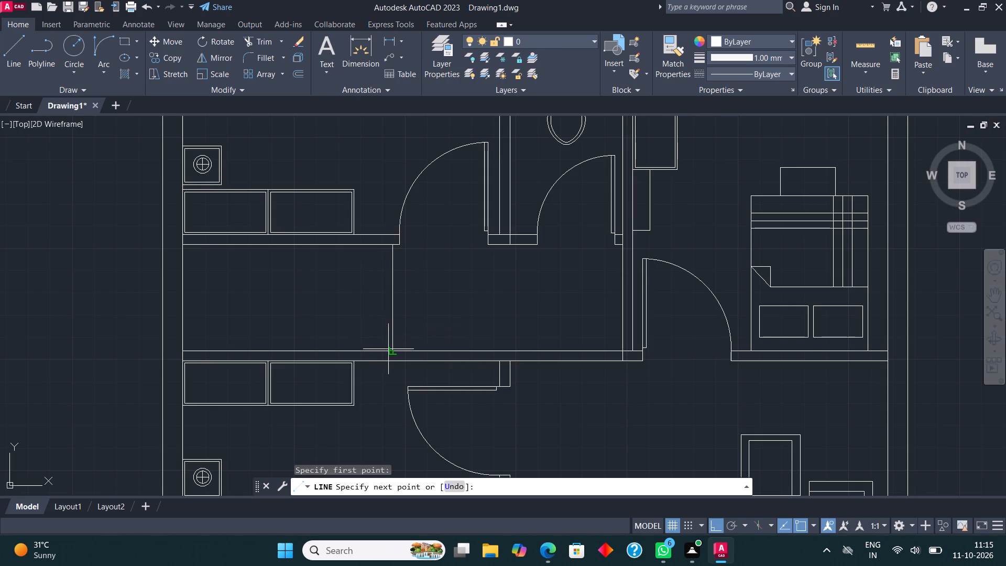
click(388, 349)
key(Escape)
Copy the new vertical partition line 4.5" to the left to form a double-line wall between the left bedrooms.
click(390, 322)
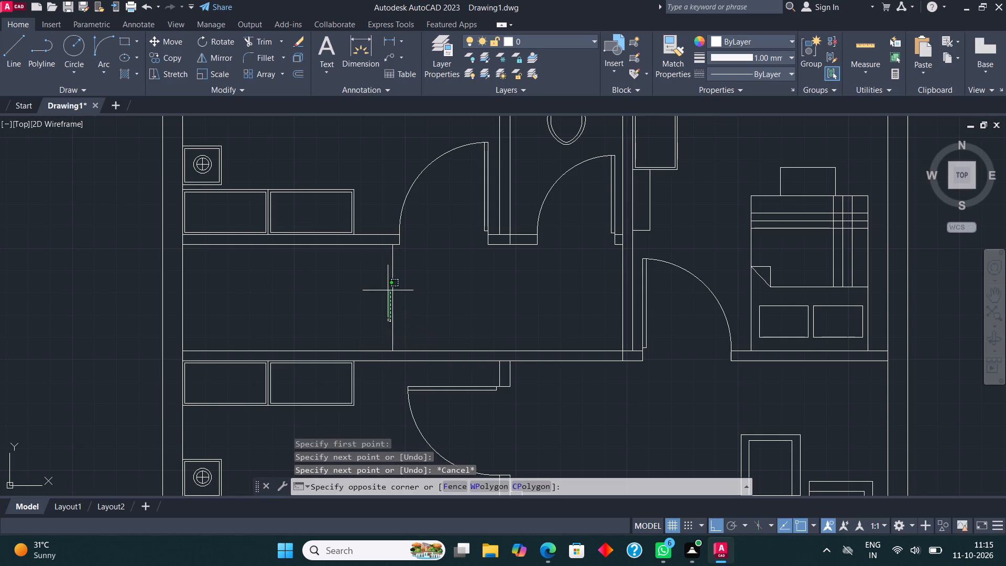
drag(379, 281, 384, 287)
click(390, 296)
click(395, 313)
click(390, 304)
click(395, 306)
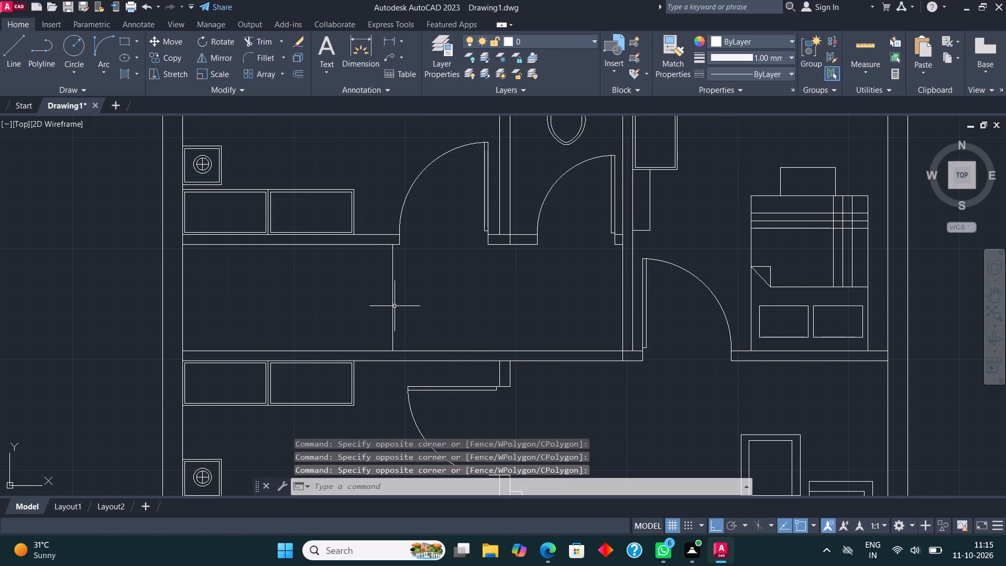
click(394, 306)
click(393, 305)
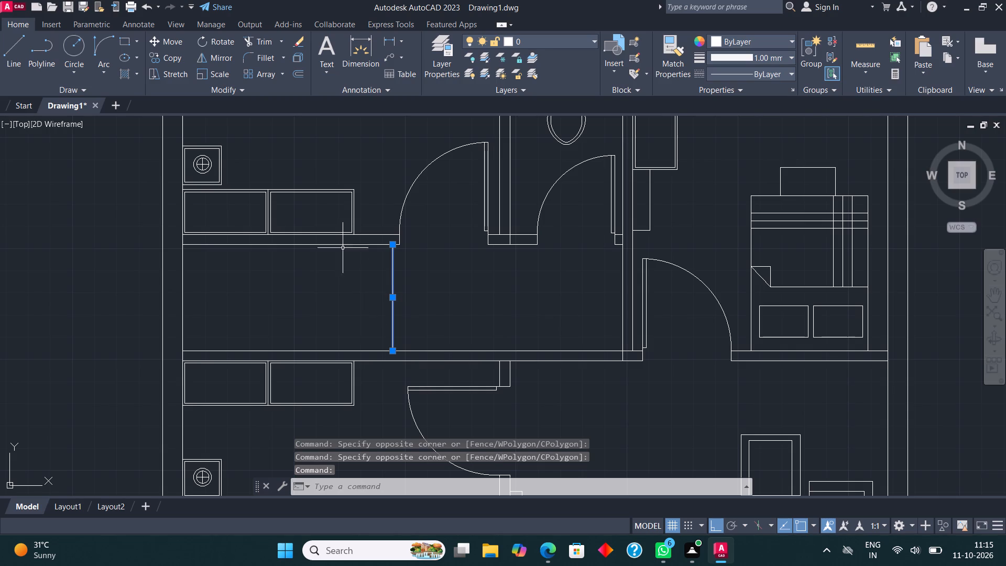
click(176, 56)
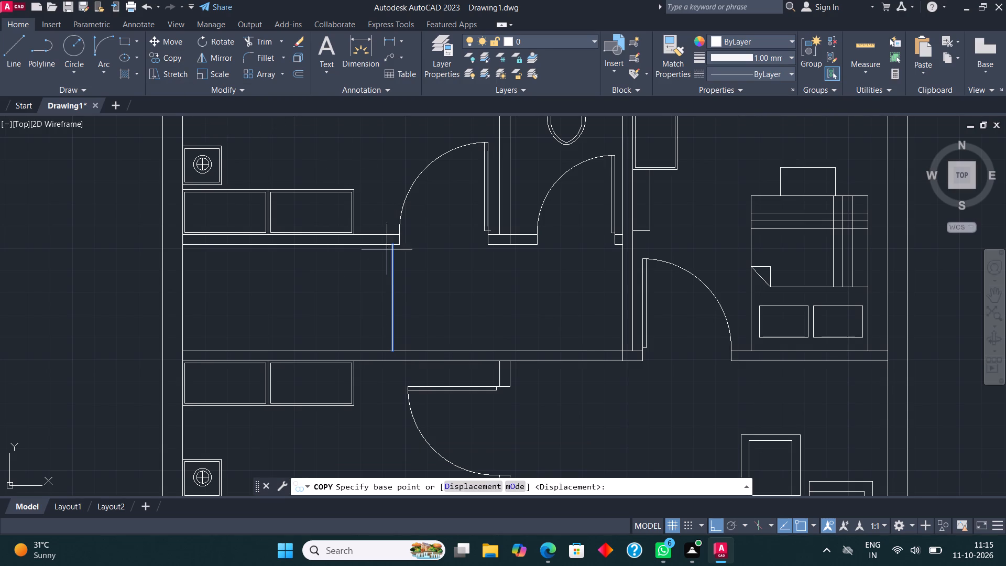
click(393, 301)
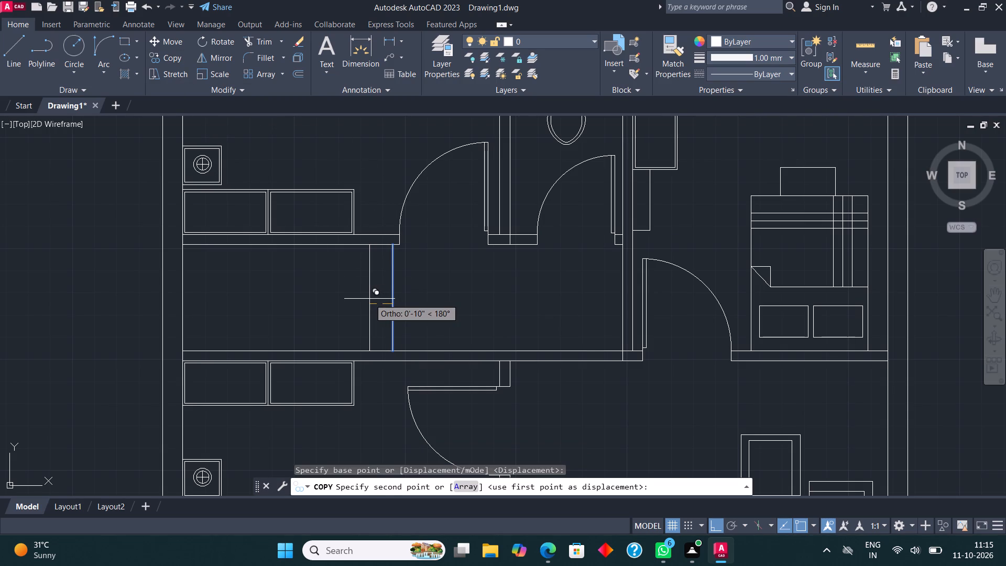
text(4.5")
key(Return)
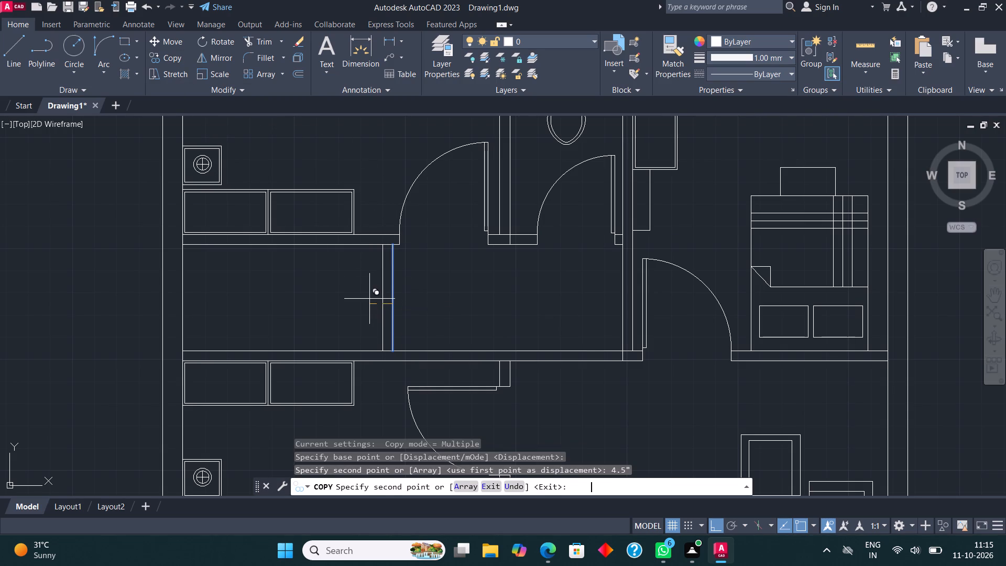
key(Escape)
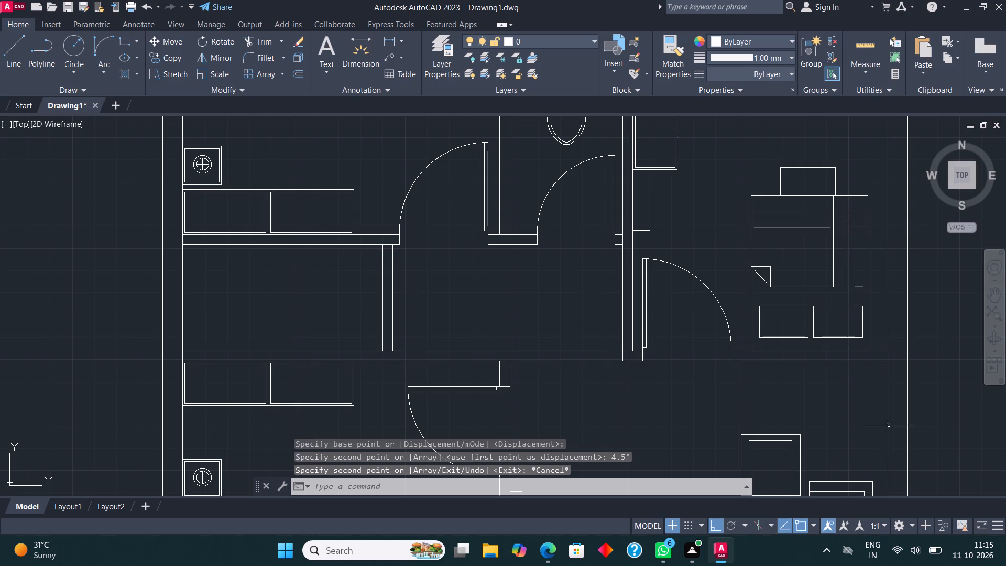
Draw a second vertical partition across the space, nearer the outer left wall, and copy its line 4.5" to the left.
click(10, 47)
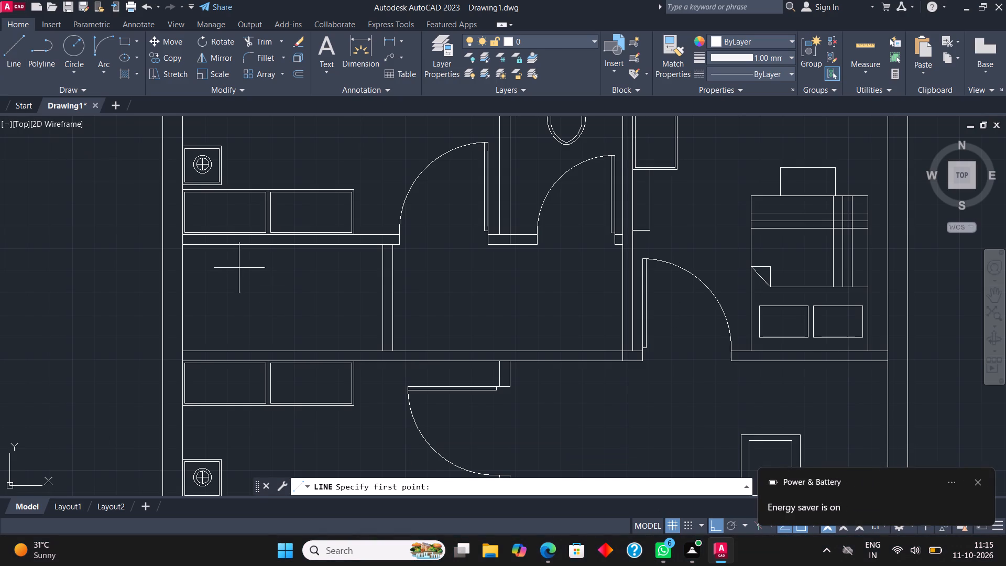
click(243, 244)
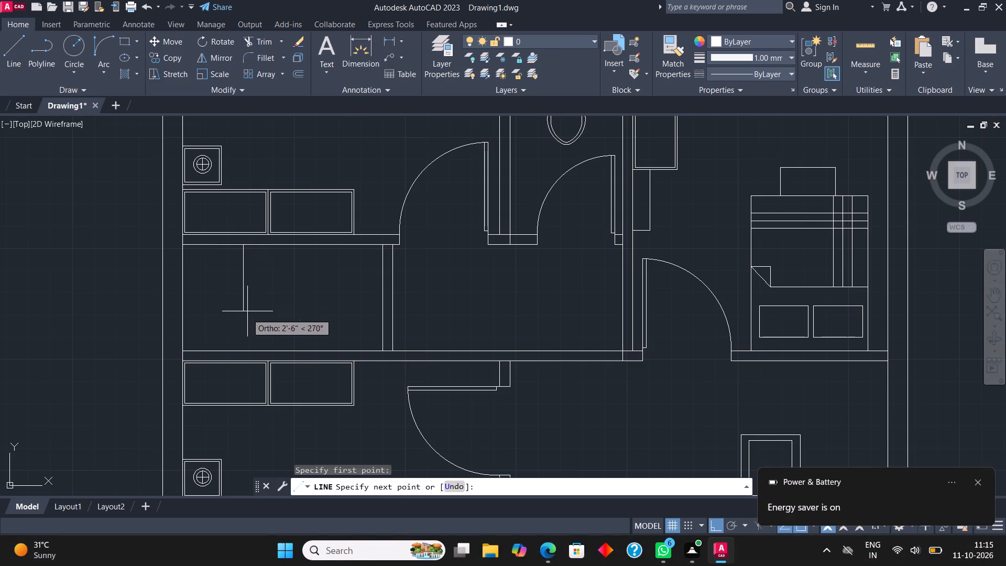
click(242, 348)
key(Escape)
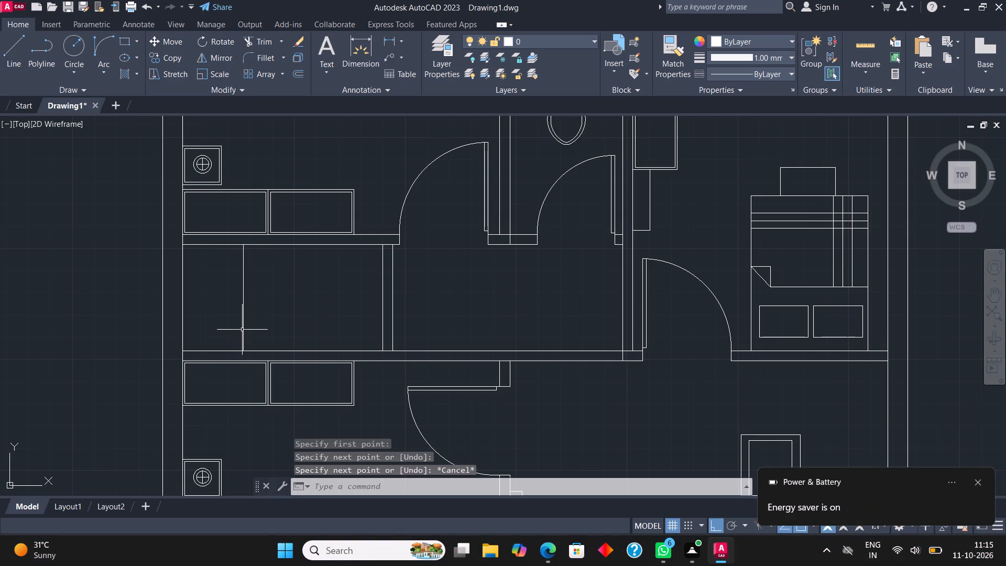
click(243, 323)
click(162, 57)
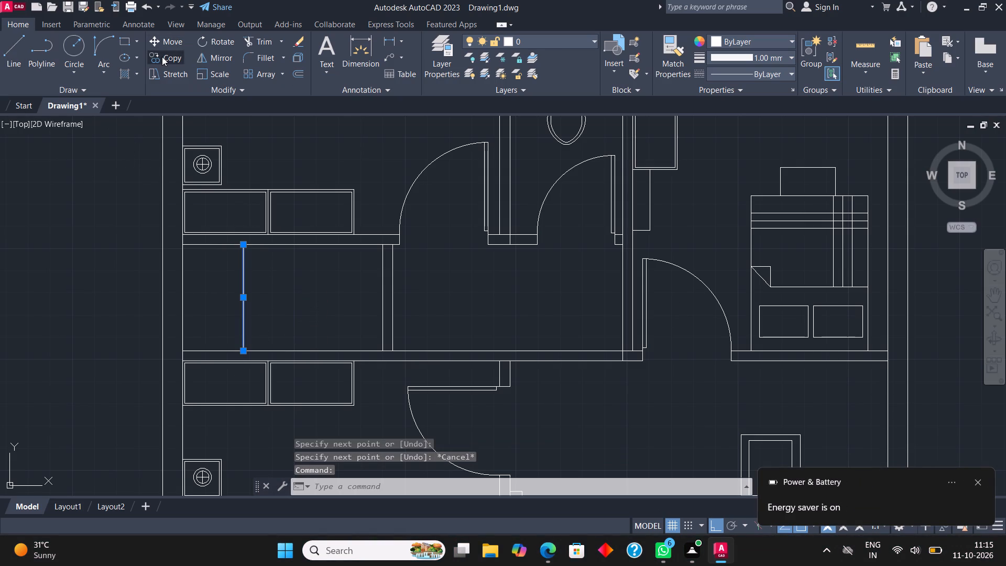
click(245, 299)
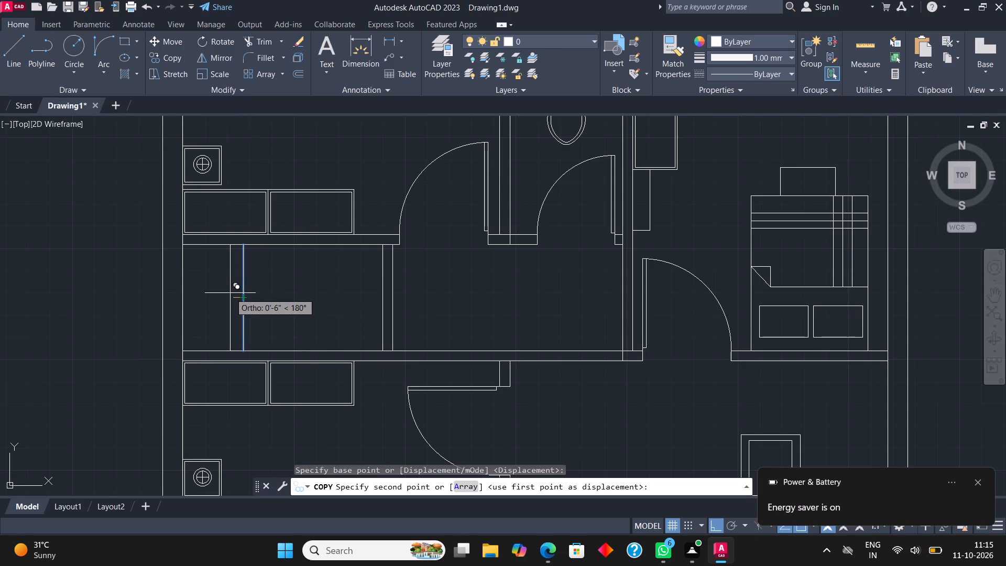
text(4.5")
key(Return)
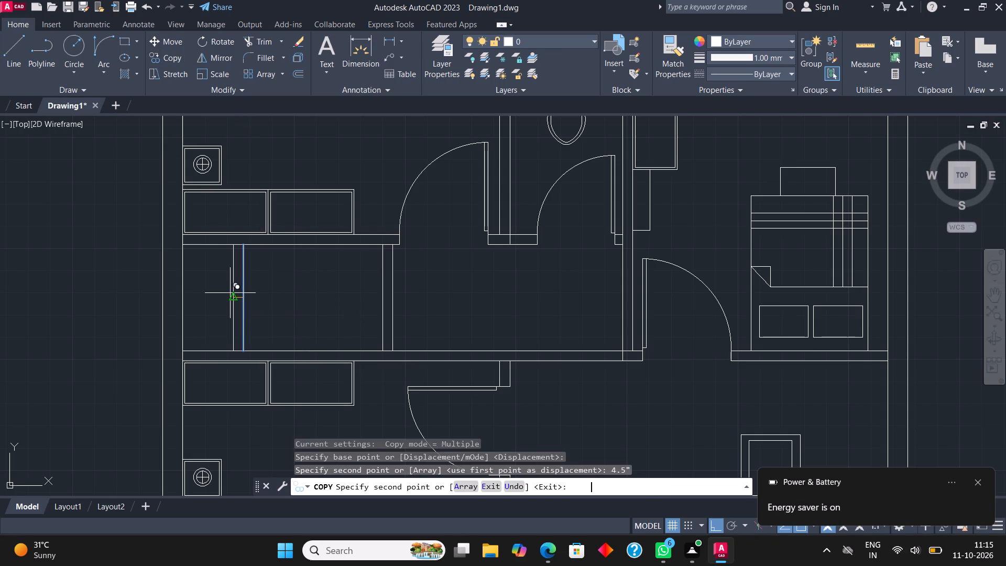
key(Escape)
Draw a window in the left partition: a rectangle spanning its two lines, with a vertical line through the rectangle's middle.
middle_drag(243, 266, 269, 261)
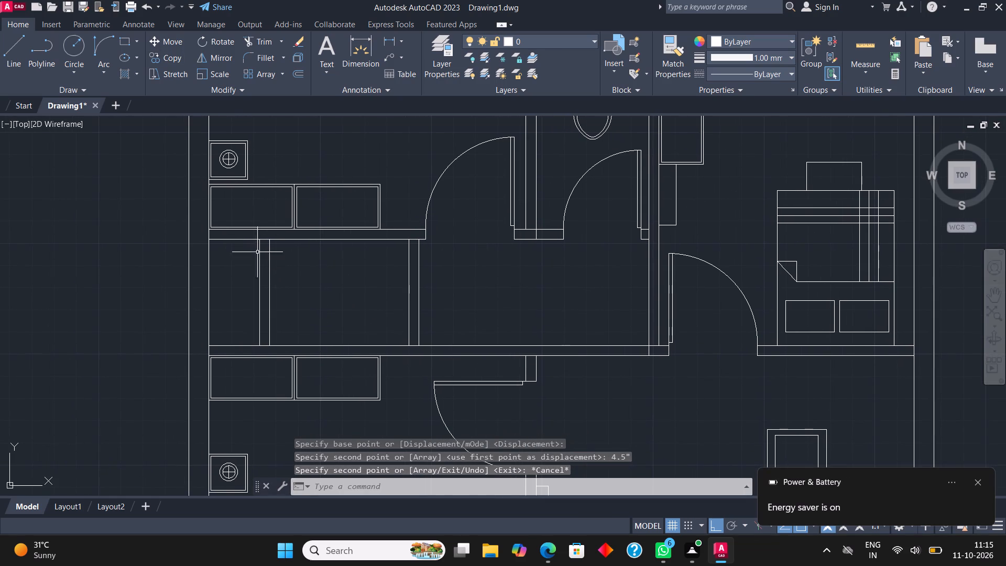
click(126, 34)
click(123, 38)
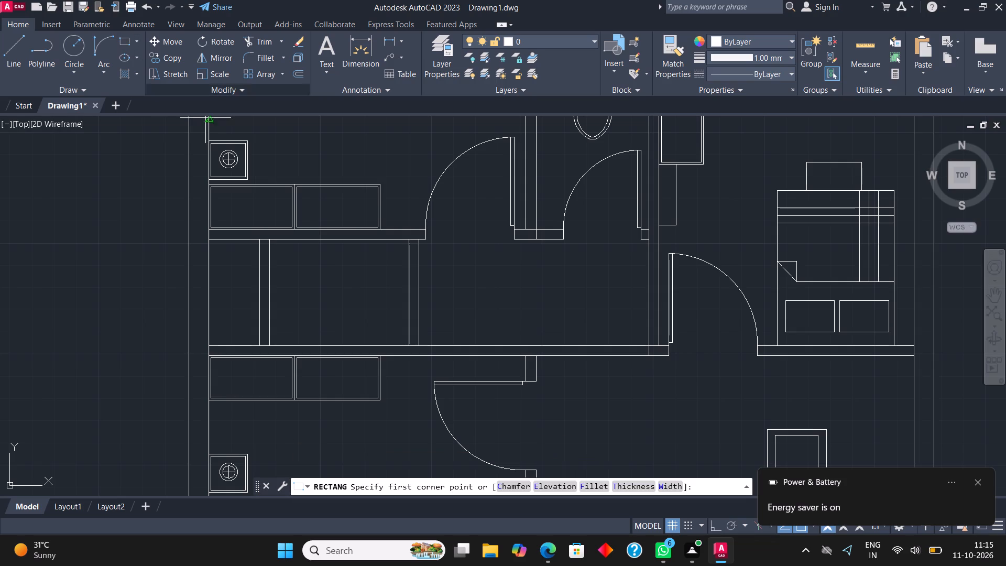
scroll(260, 333, up, 2)
click(256, 301)
scroll(256, 301, down, 1)
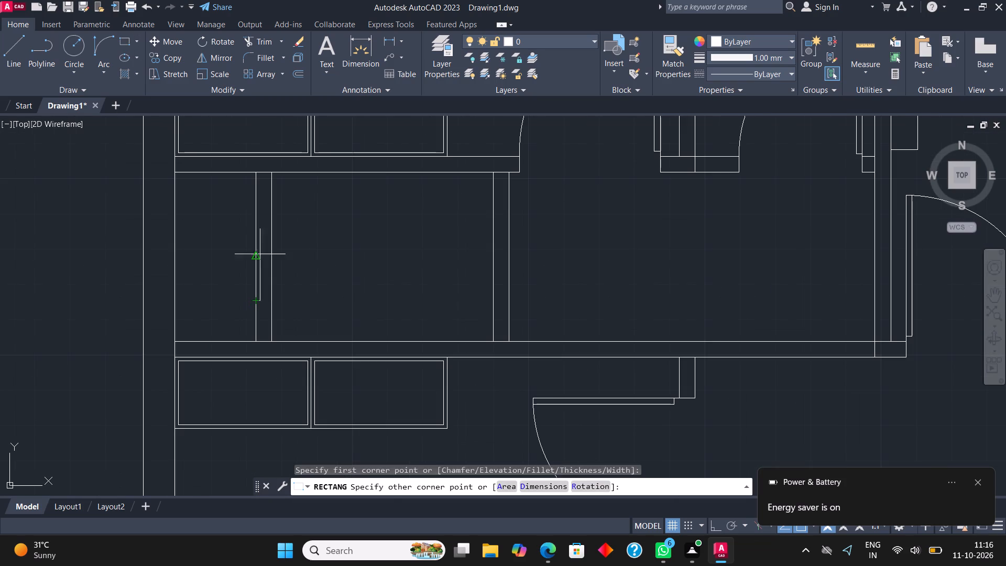
click(274, 213)
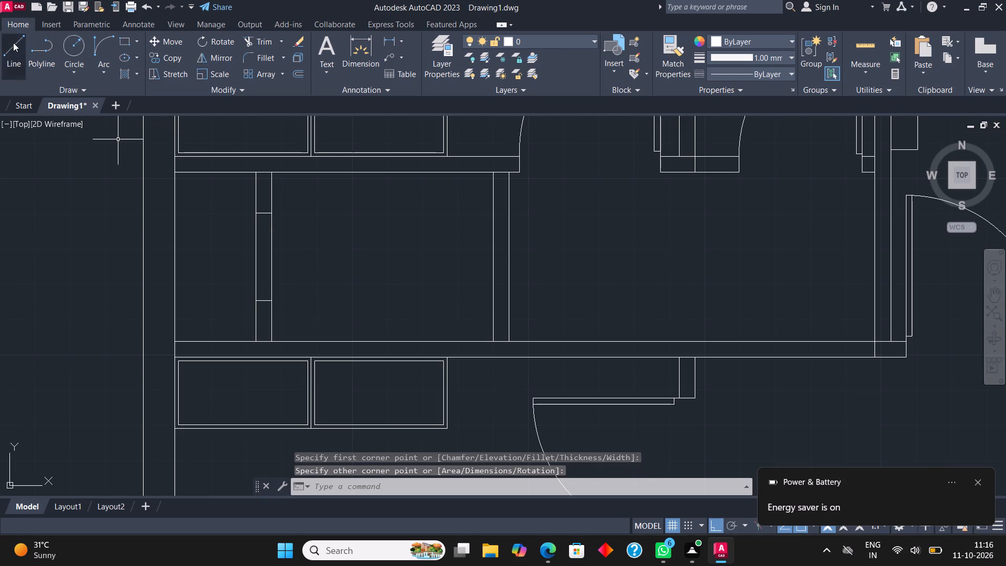
click(13, 42)
click(260, 299)
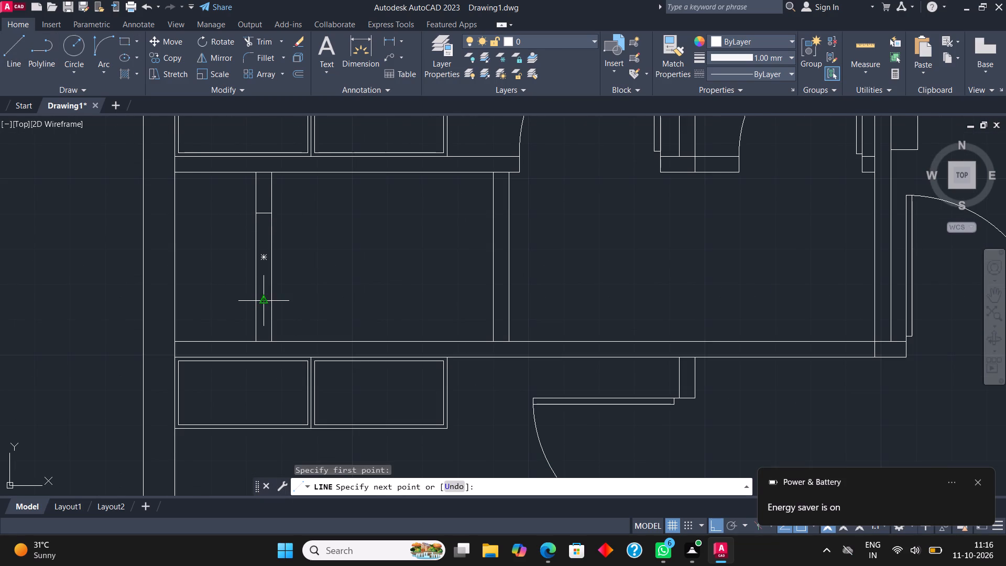
click(264, 216)
key(Escape)
Copy the right-facing toilet from the symbols beside the plan into the new toilet room, its tank against the window partition.
scroll(265, 349, down, 1)
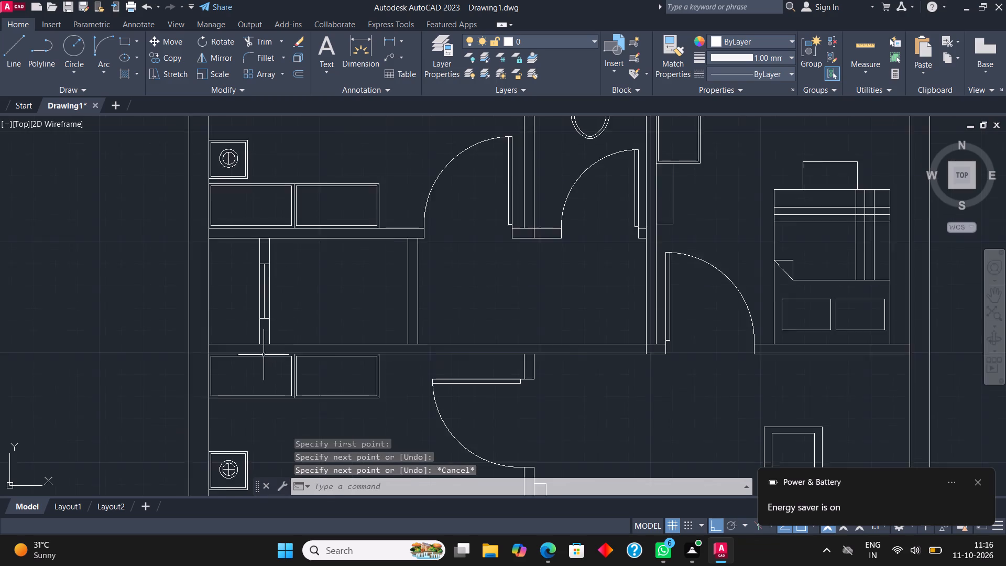
scroll(264, 358, down, 1)
scroll(317, 372, down, 1)
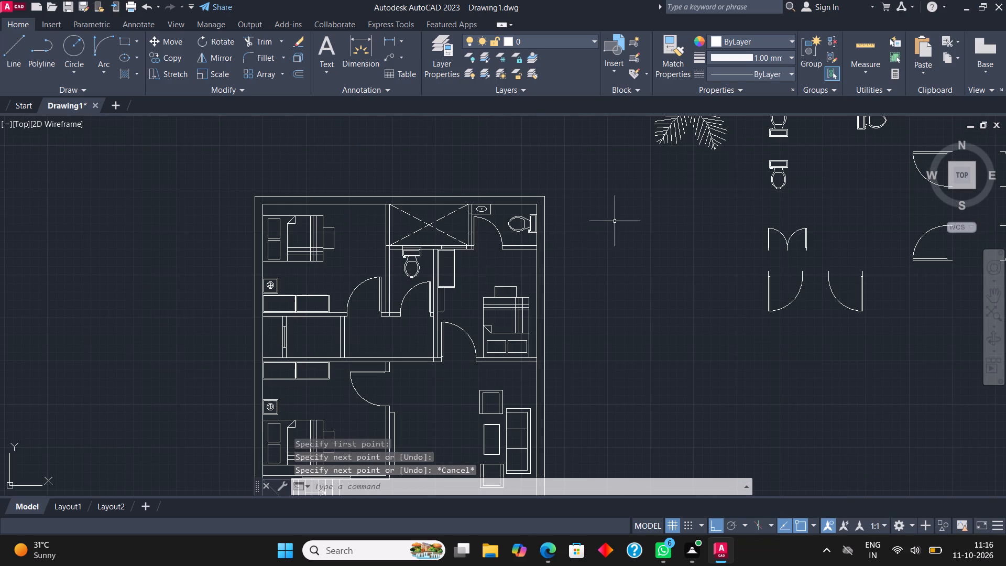
click(864, 124)
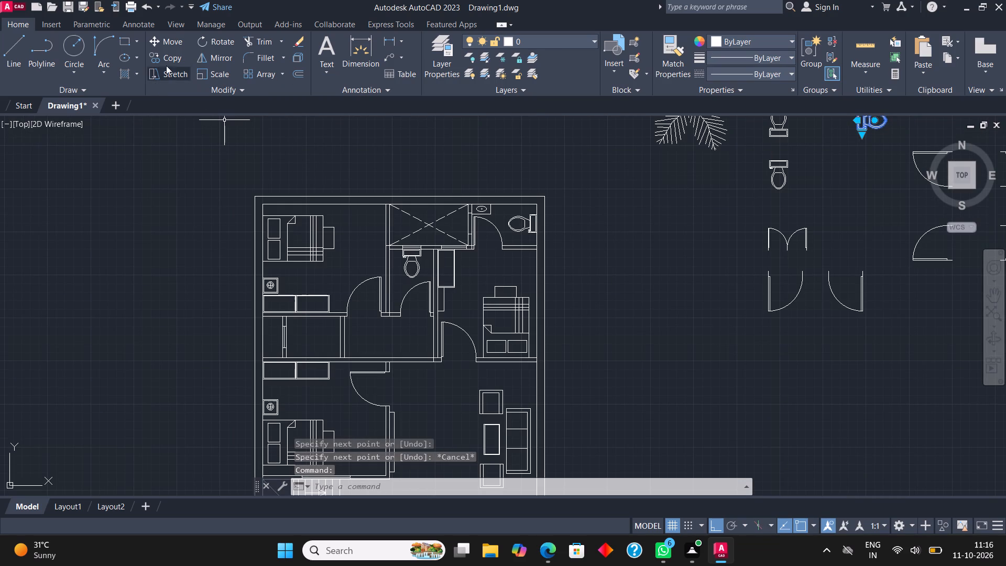
click(167, 60)
scroll(316, 419, down, 1)
scroll(657, 215, up, 2)
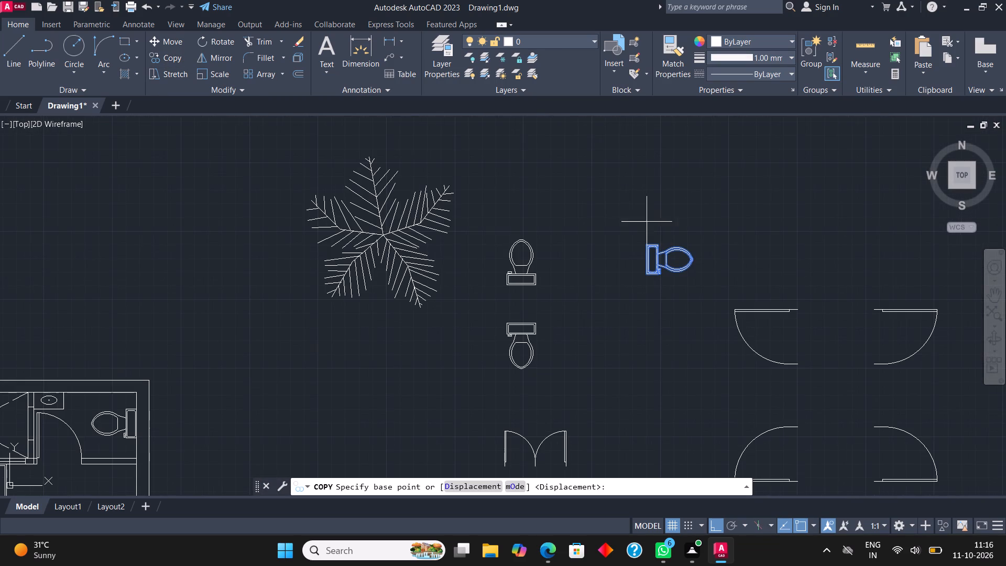
click(641, 242)
scroll(708, 200, down, 1)
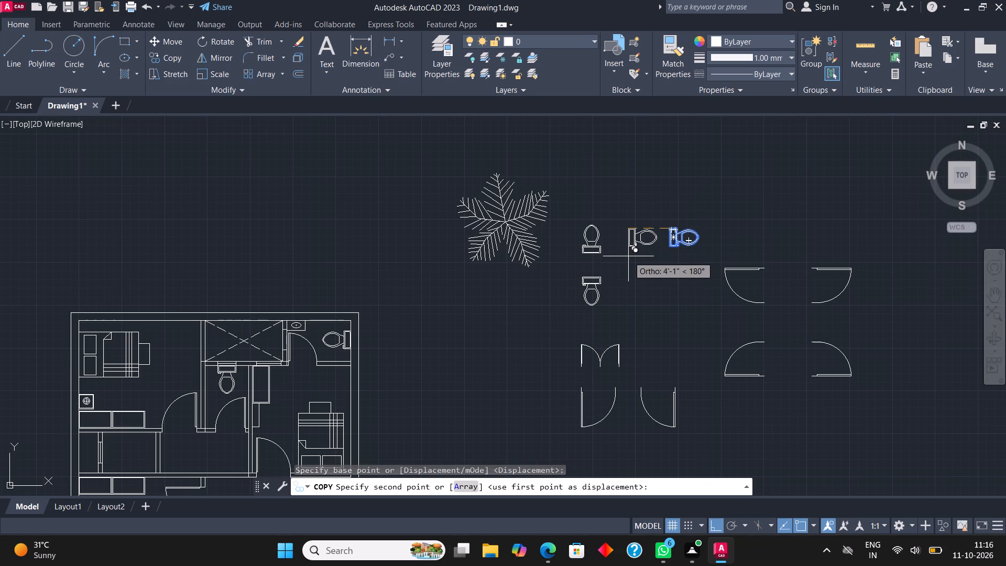
key(F8)
scroll(627, 264, down, 1)
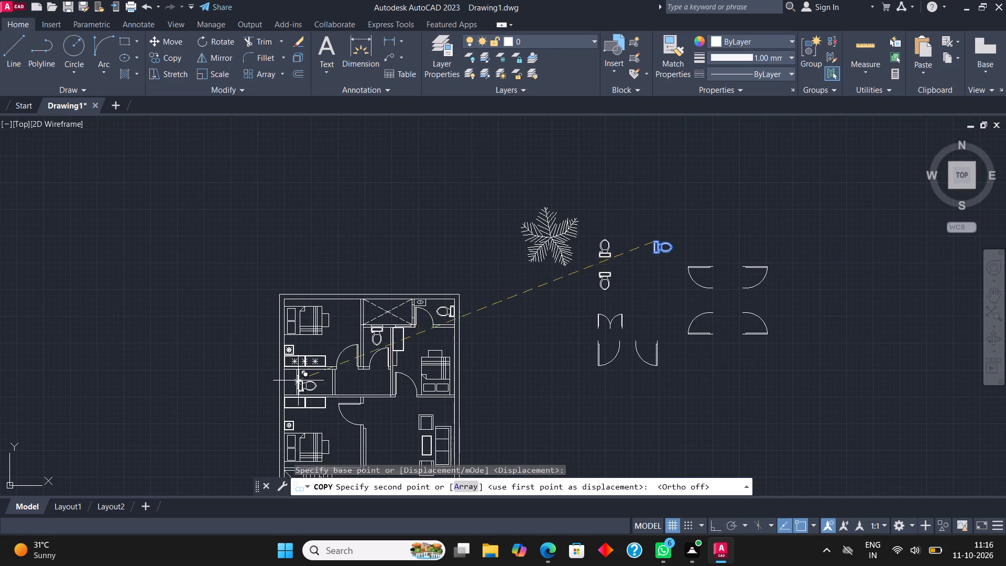
scroll(298, 382, up, 5)
click(290, 357)
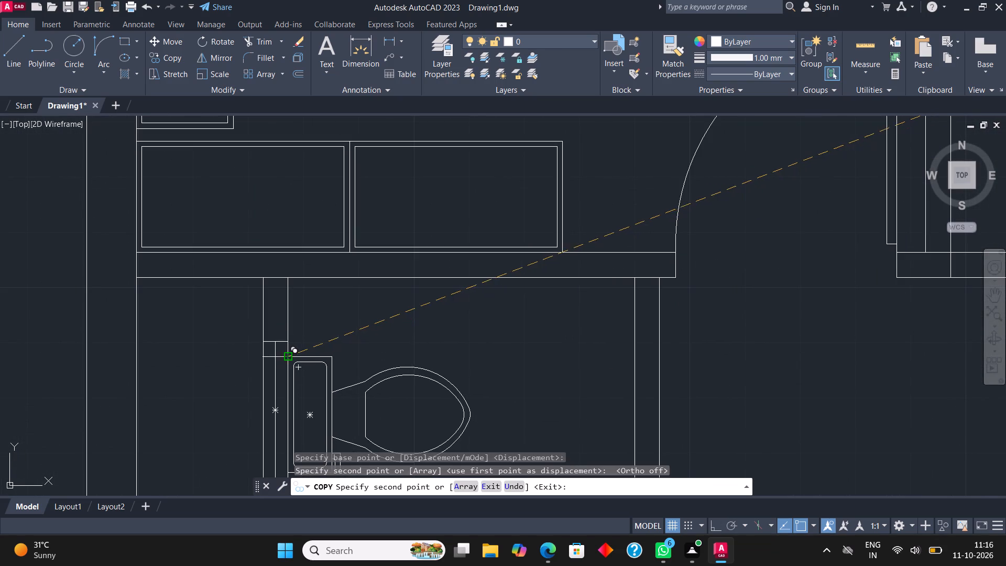
key(Escape)
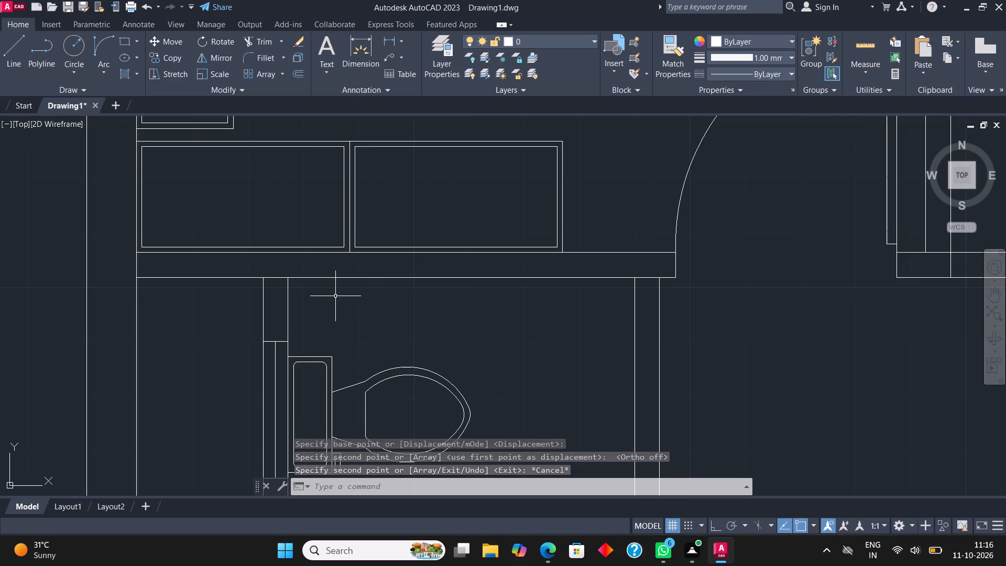
Make the ISO dash linetype ACAD_ISO02W100 the current linetype.
scroll(335, 295, down, 1)
middle_drag(342, 297, 356, 267)
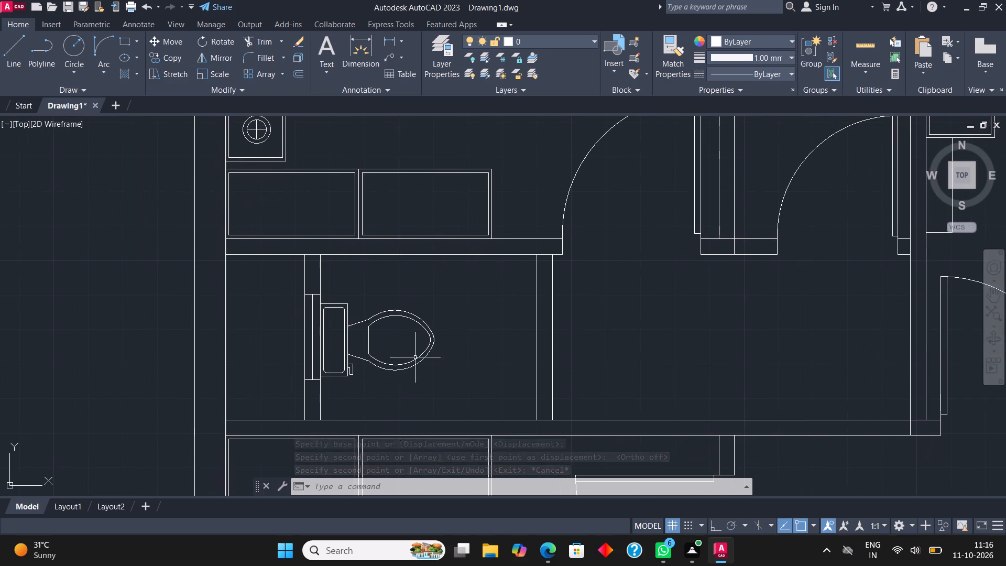
scroll(293, 307, down, 1)
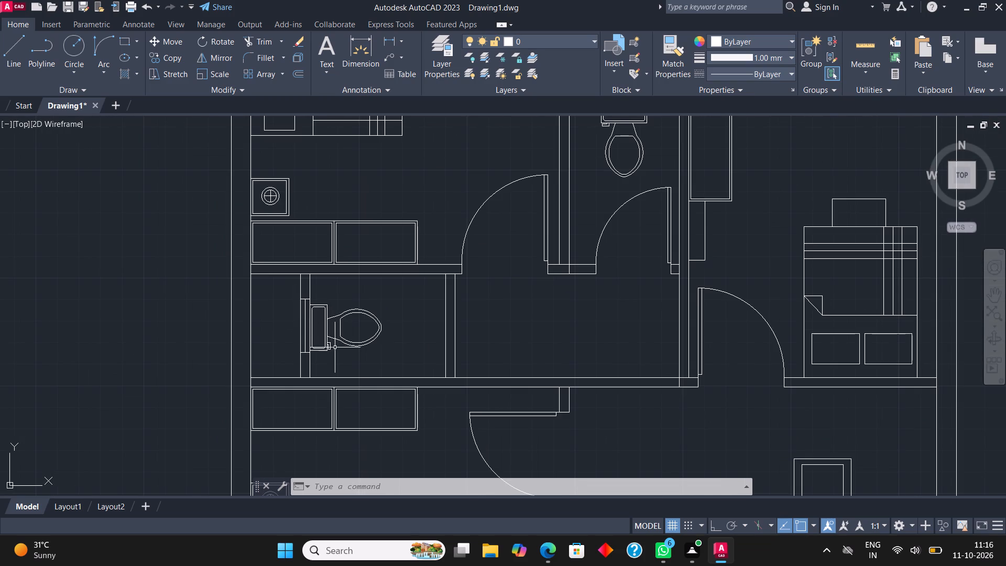
middle_drag(299, 344, 309, 407)
scroll(309, 407, down, 1)
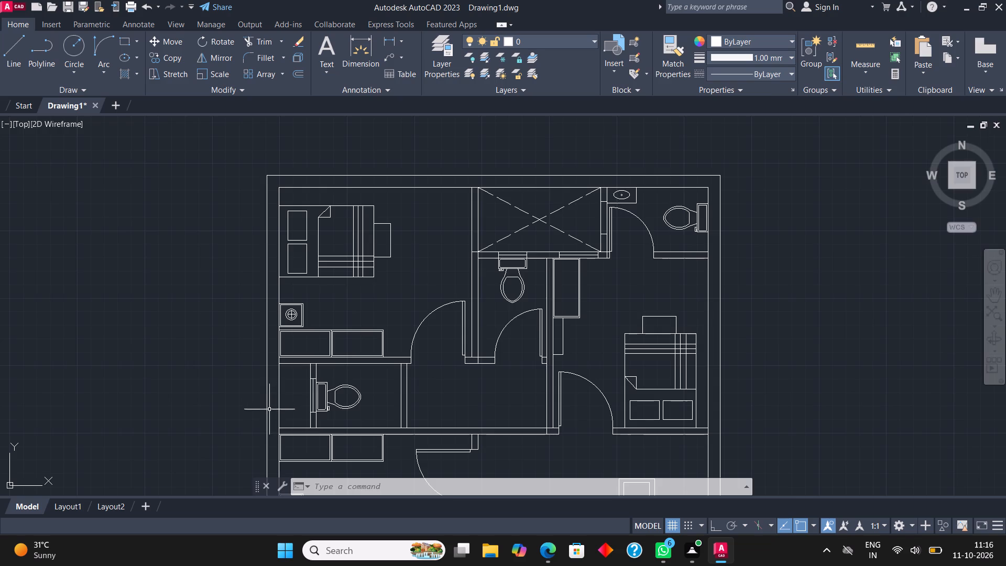
scroll(270, 405, up, 2)
text(lin)
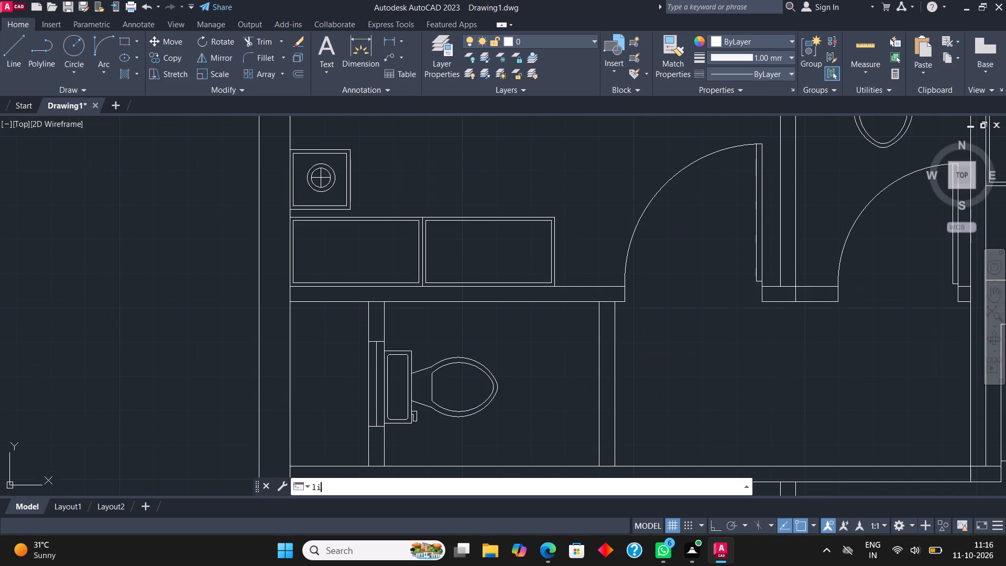
click(312, 364)
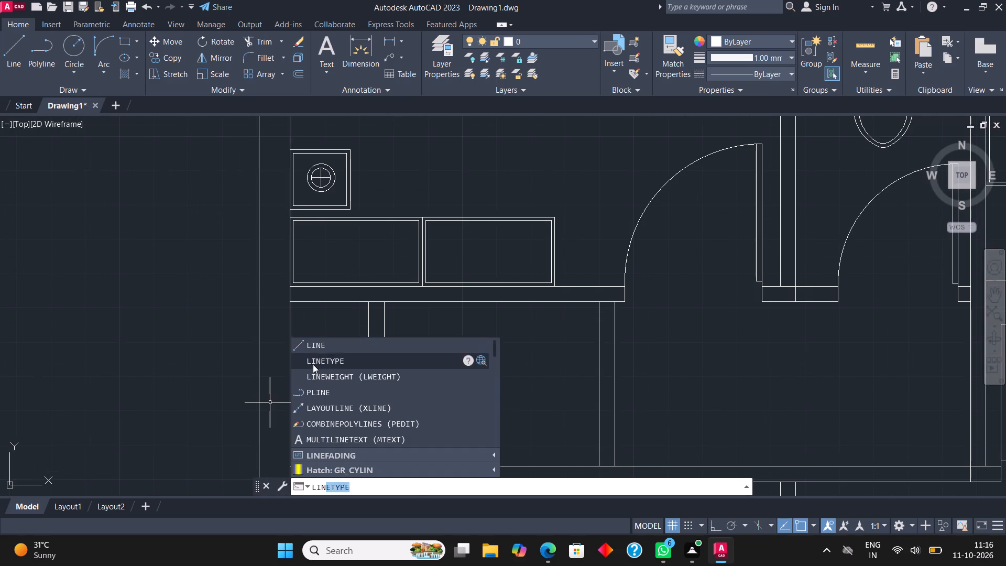
click(465, 249)
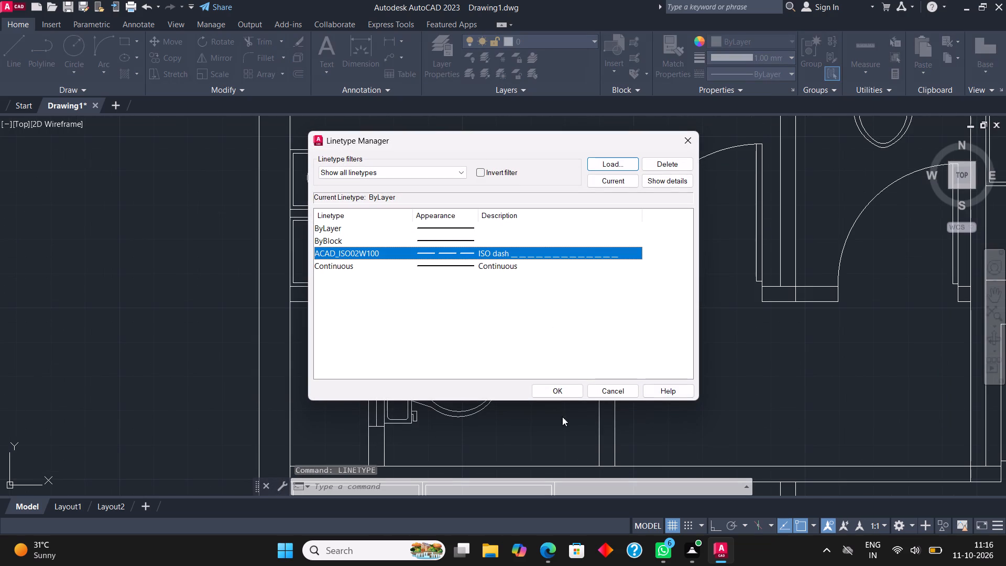
click(611, 183)
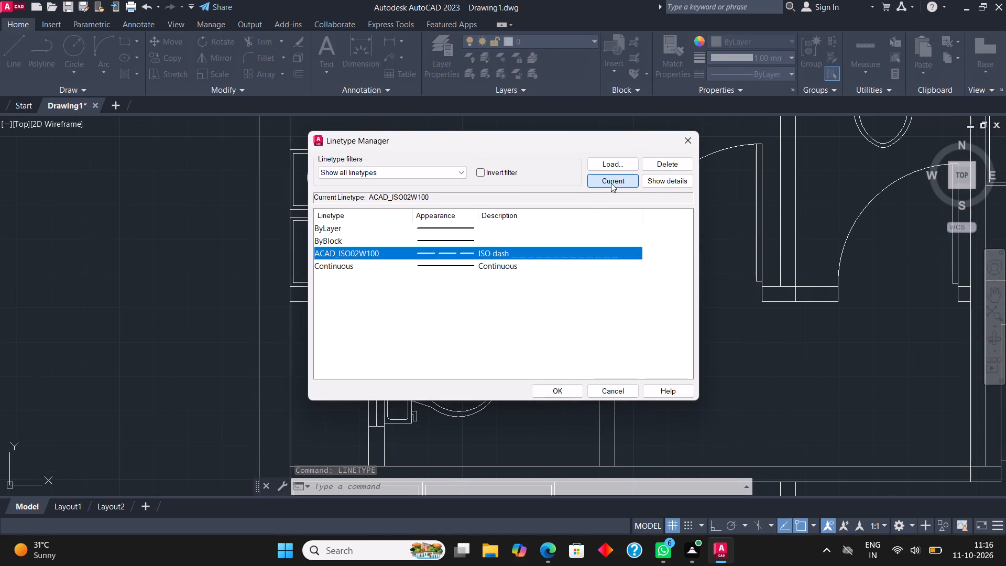
click(568, 388)
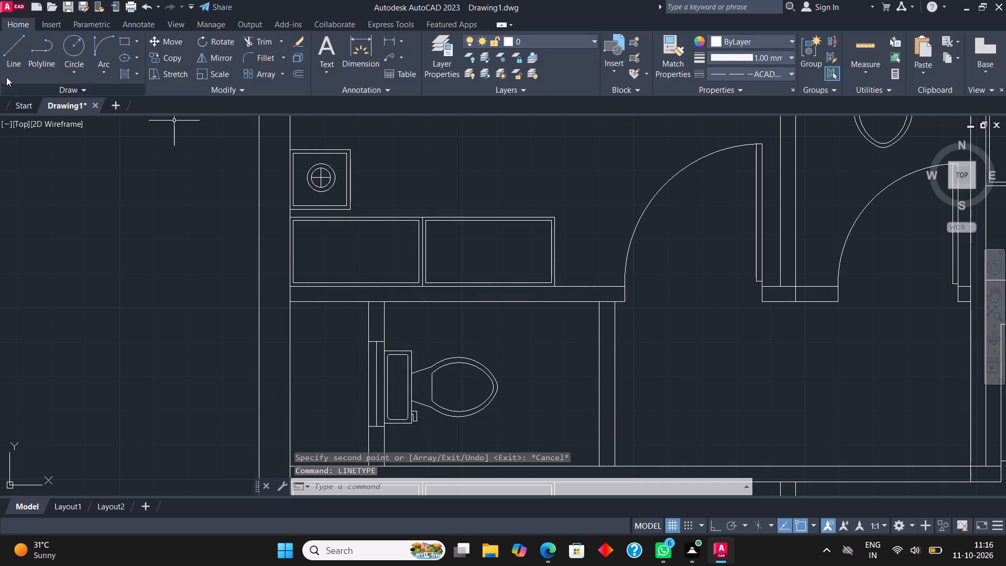
Draw two crossing dashed diagonals corner to corner in the narrow shaft between the outer left wall and the toilet's window partition.
click(10, 60)
scroll(366, 207, down, 1)
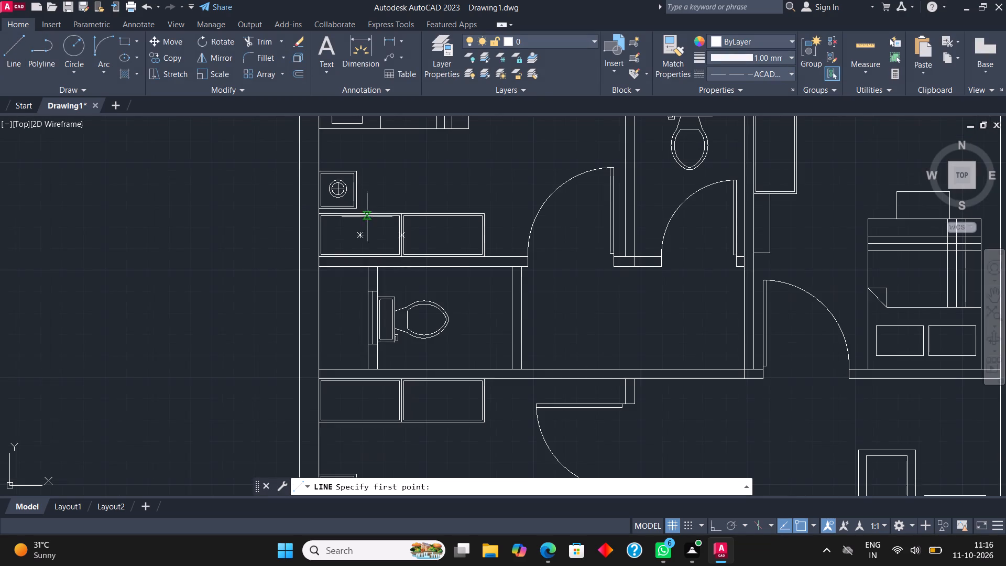
scroll(336, 367, up, 1)
middle_drag(337, 254, 335, 264)
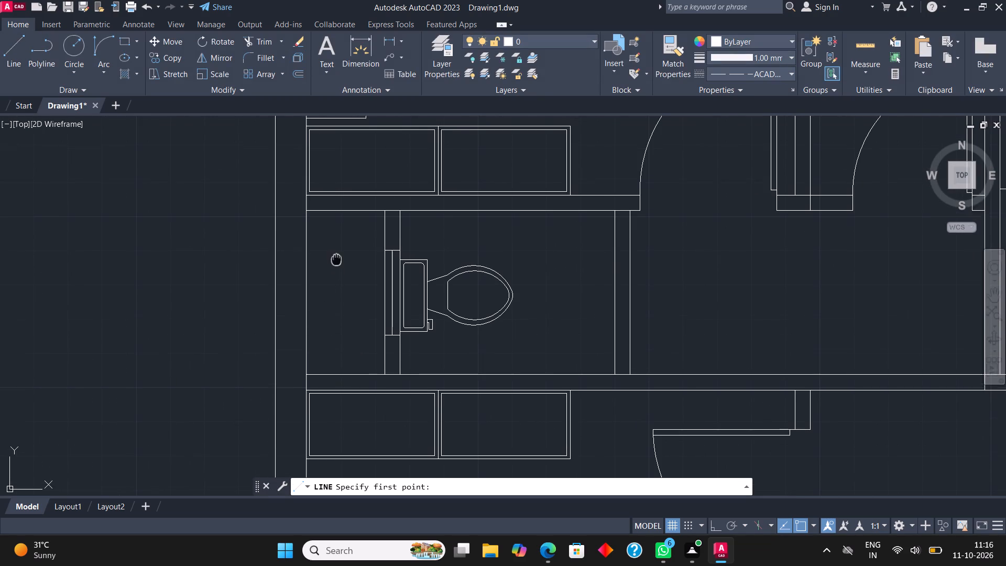
middle_drag(335, 264, 322, 285)
click(296, 400)
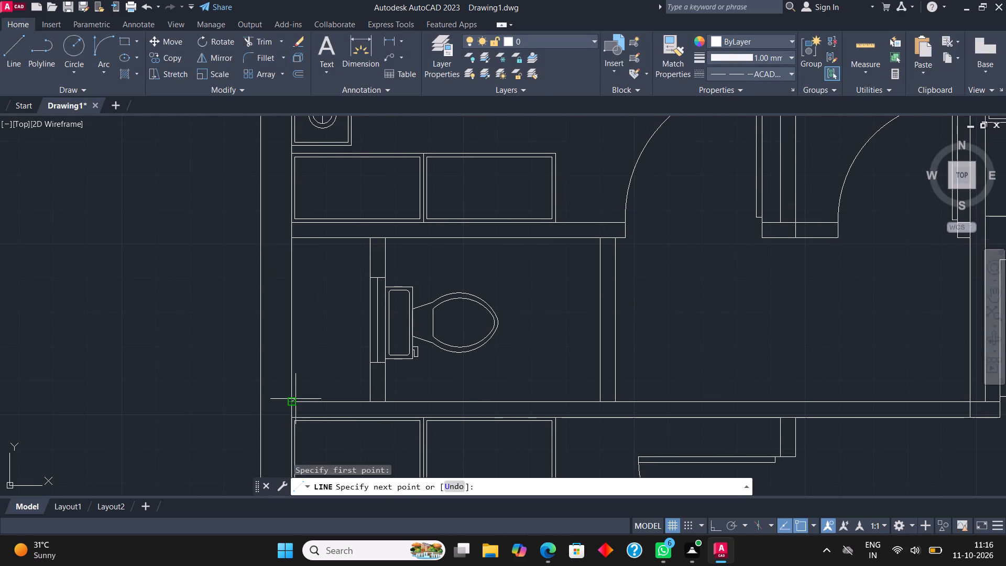
click(367, 238)
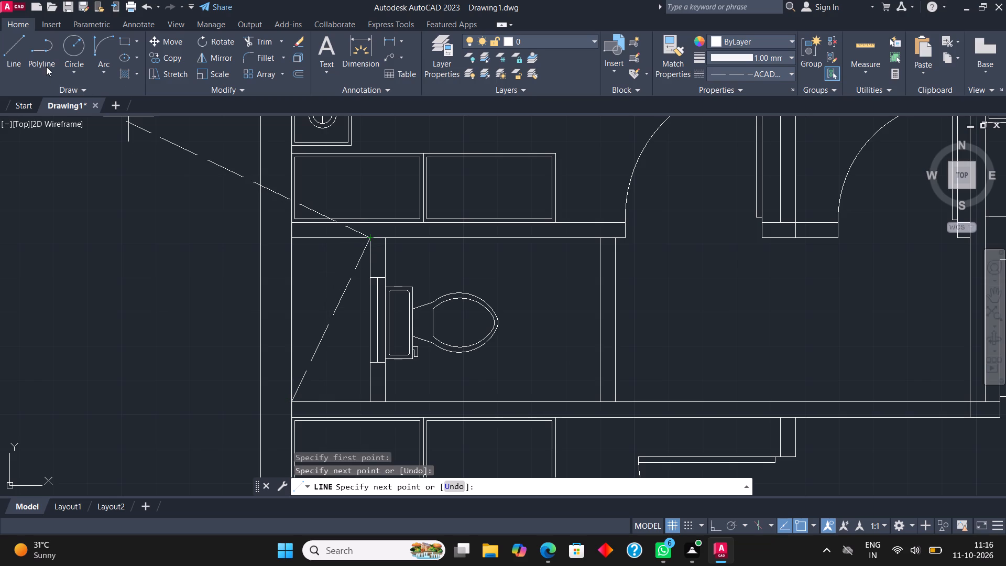
click(14, 46)
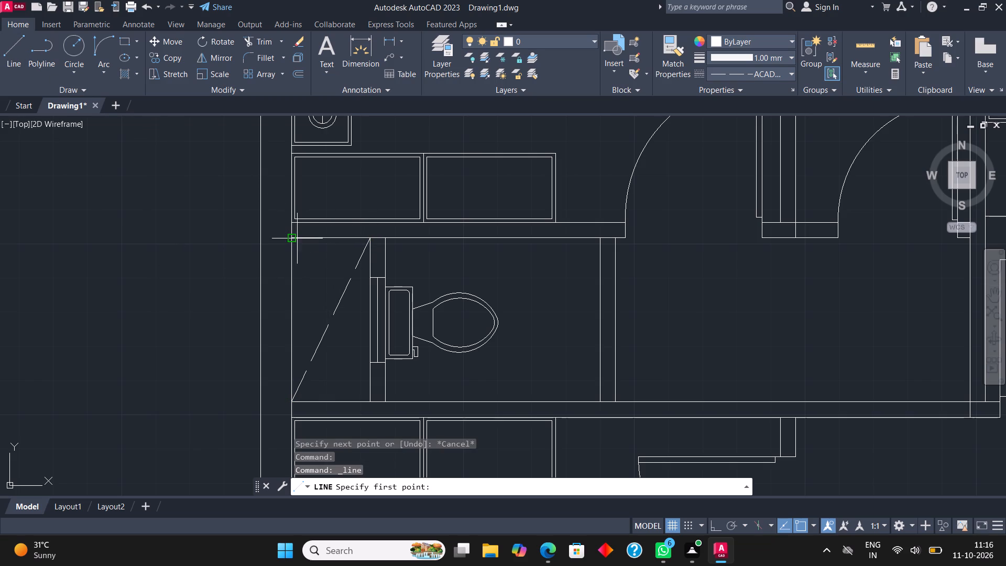
click(294, 236)
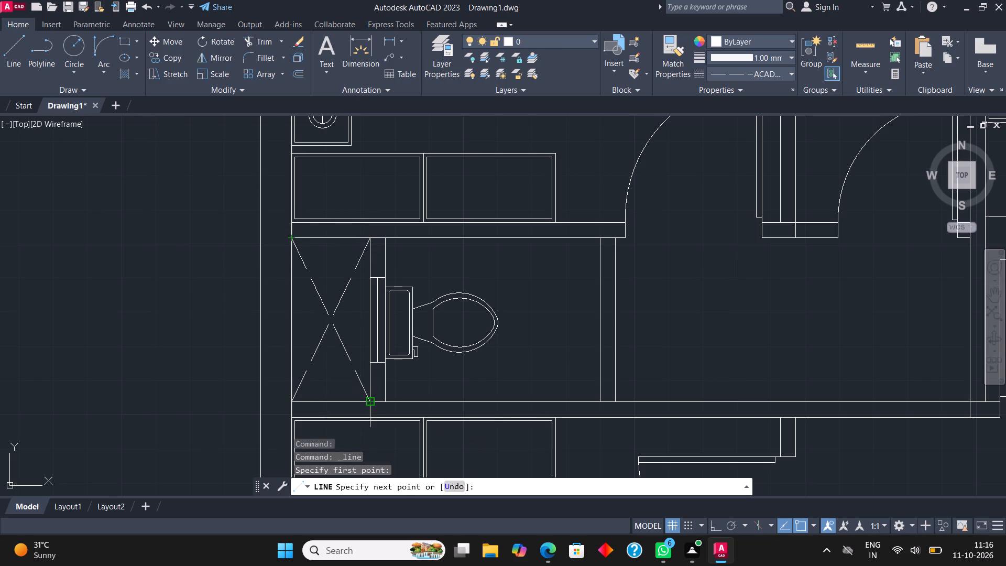
click(367, 401)
key(Escape)
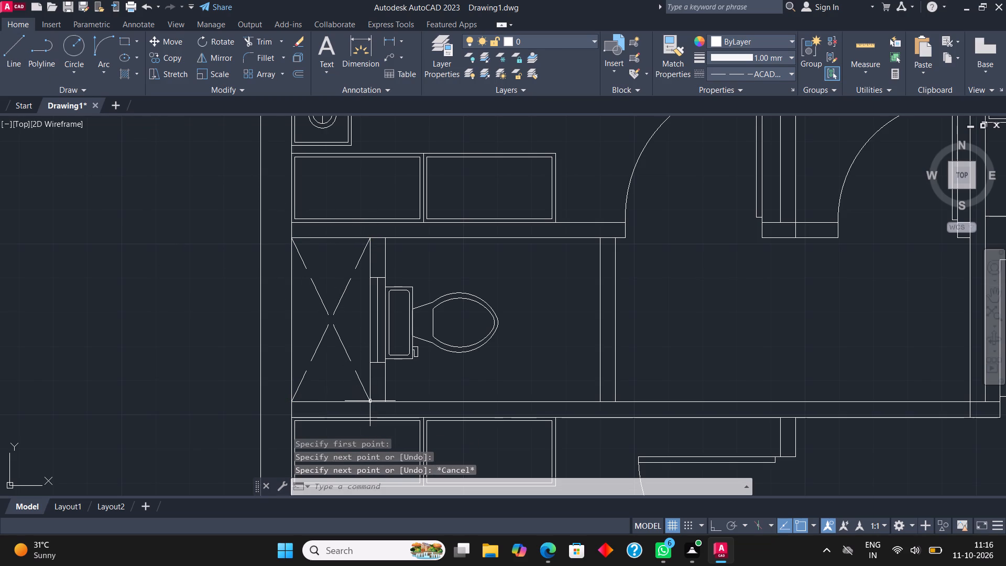
Scale the plant symbol beside the plan down to roughly a quarter of its size, about its centre.
scroll(370, 402, down, 2)
middle_drag(366, 384, 290, 273)
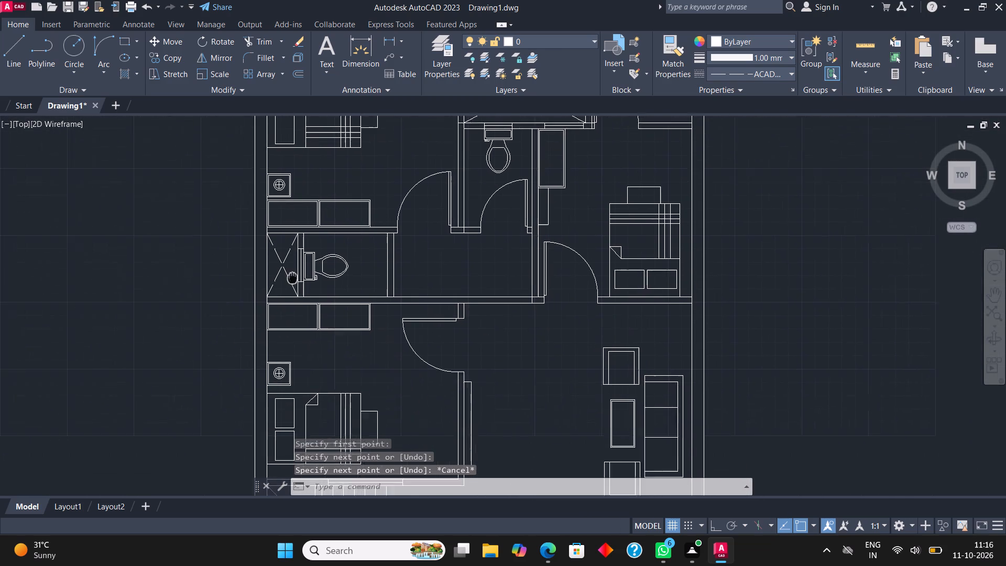
middle_drag(290, 273, 287, 264)
scroll(287, 264, down, 2)
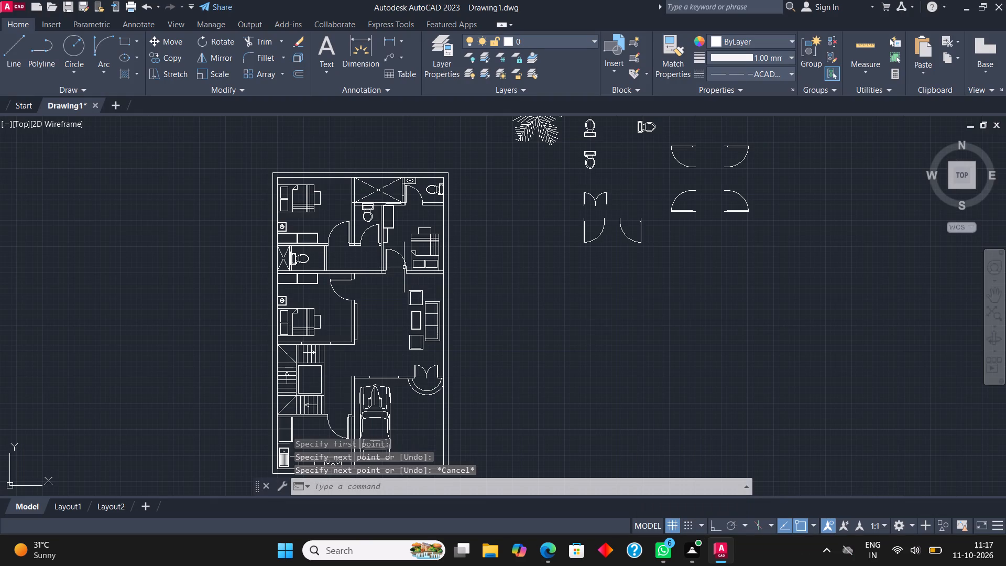
middle_drag(371, 199, 368, 287)
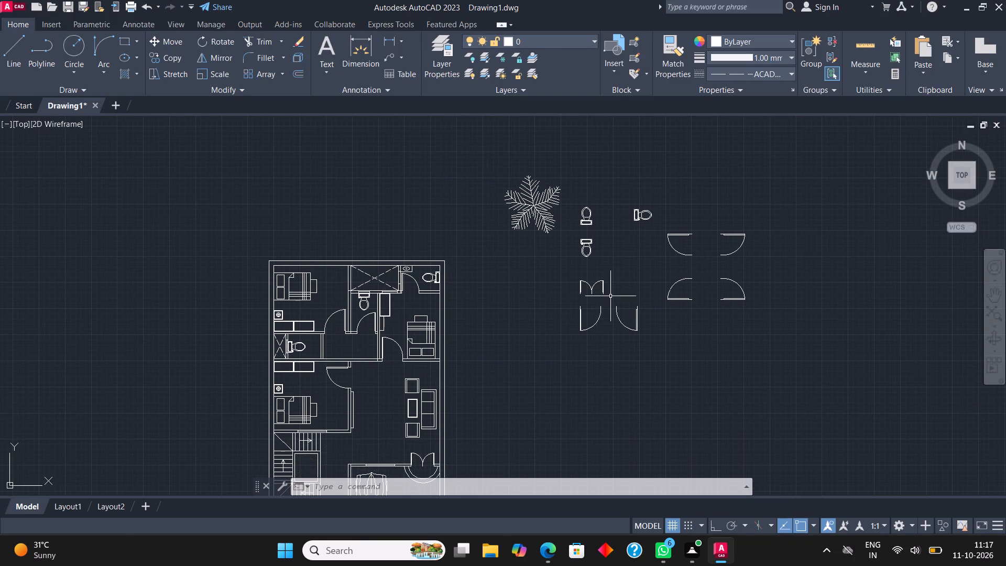
scroll(356, 308, up, 1)
middle_drag(358, 308, 376, 311)
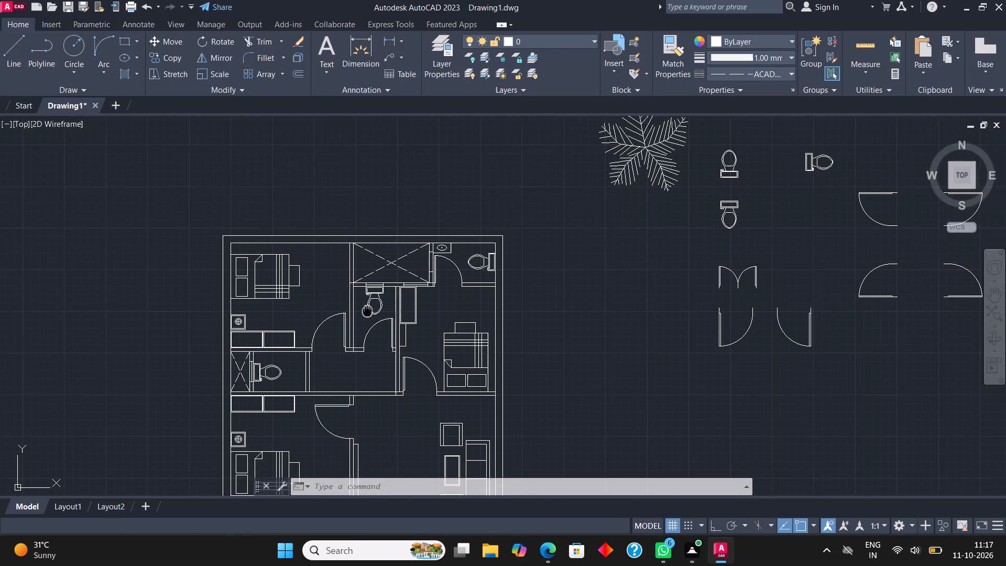
middle_drag(376, 311, 393, 306)
scroll(310, 363, down, 1)
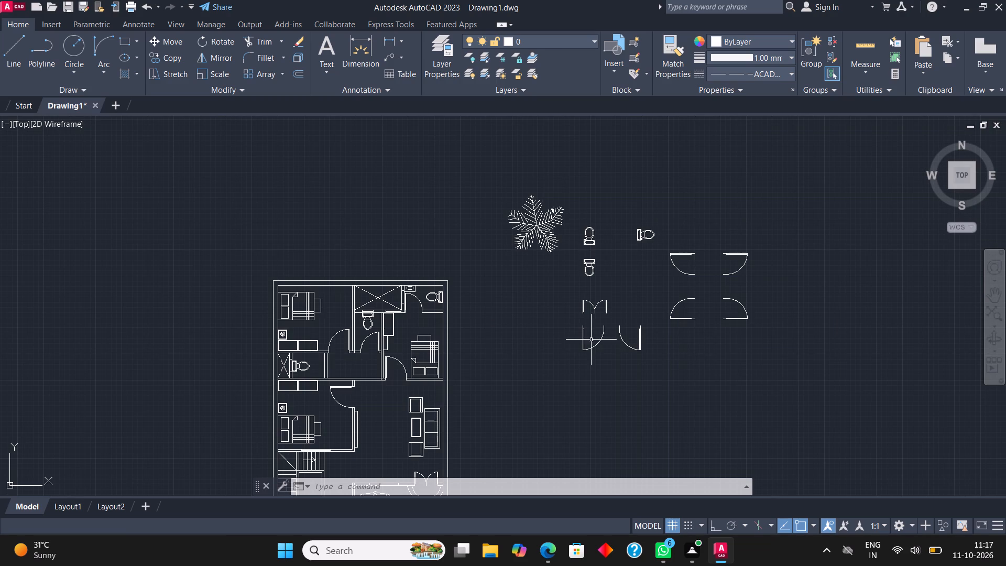
click(538, 221)
click(210, 71)
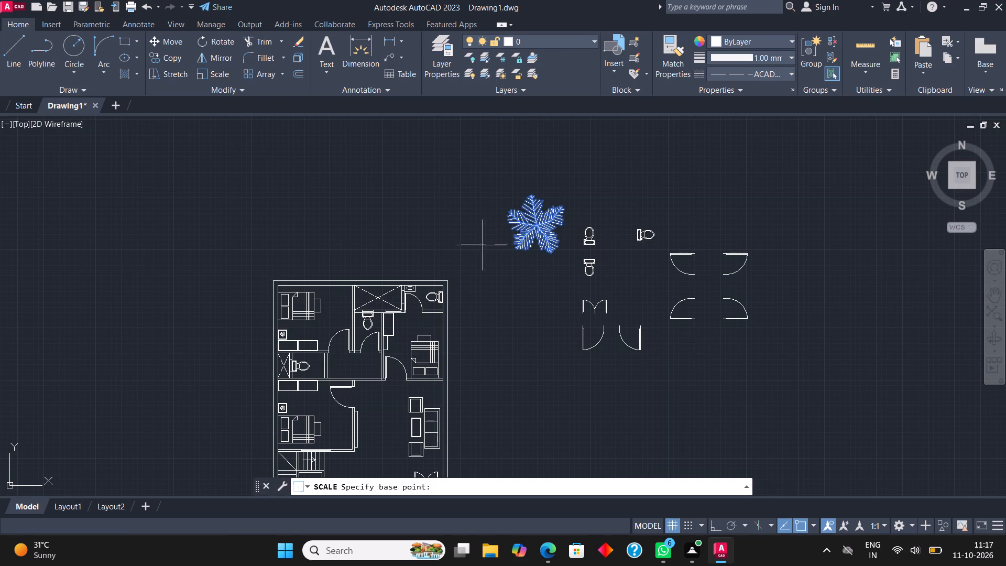
scroll(549, 221, up, 2)
click(513, 239)
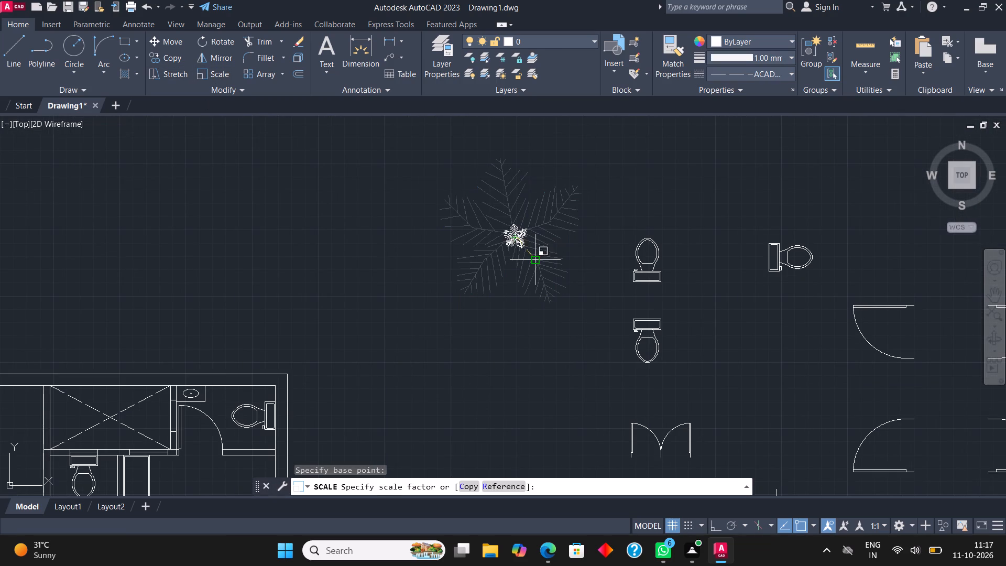
click(546, 262)
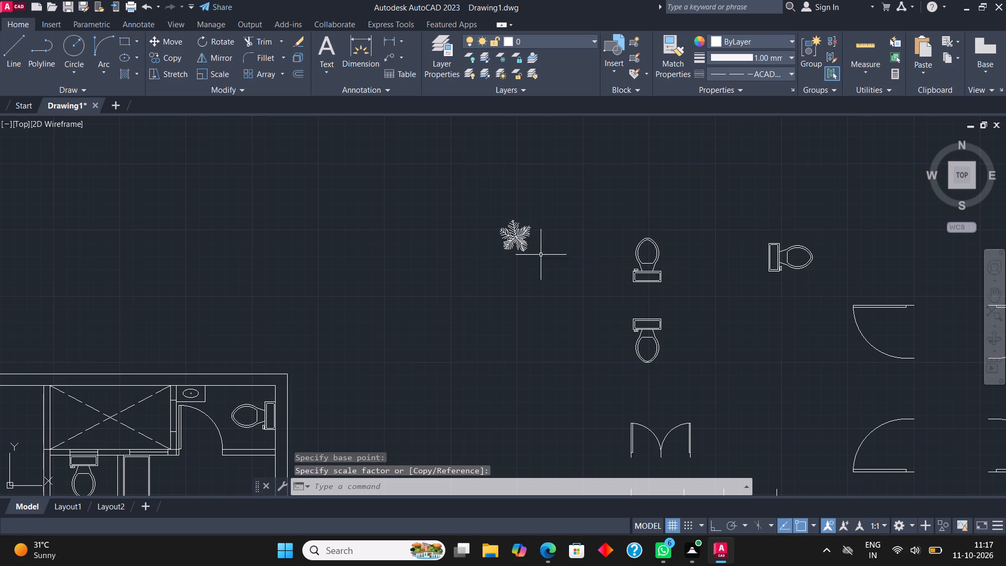
Copy the reduced plant into the car porch, placing four in a vertical row along the right outer wall below the entrance steps.
click(528, 228)
click(171, 55)
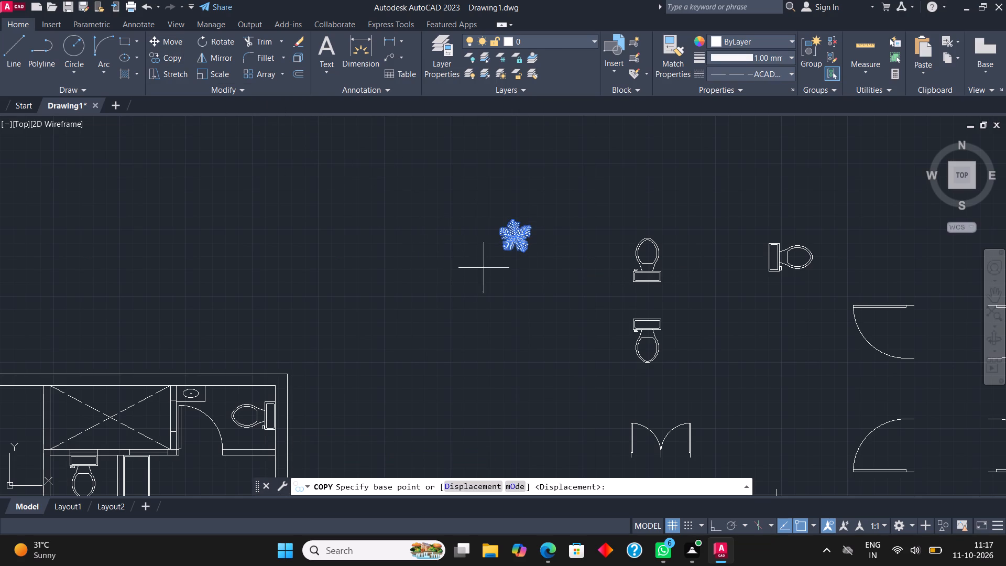
click(520, 237)
scroll(574, 208, down, 3)
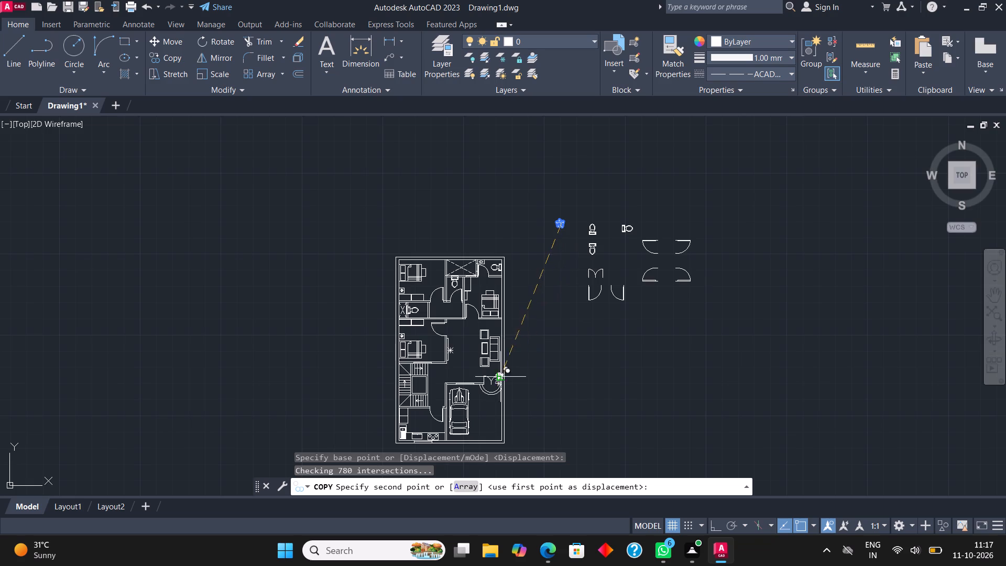
scroll(482, 444, up, 4)
scroll(527, 405, up, 1)
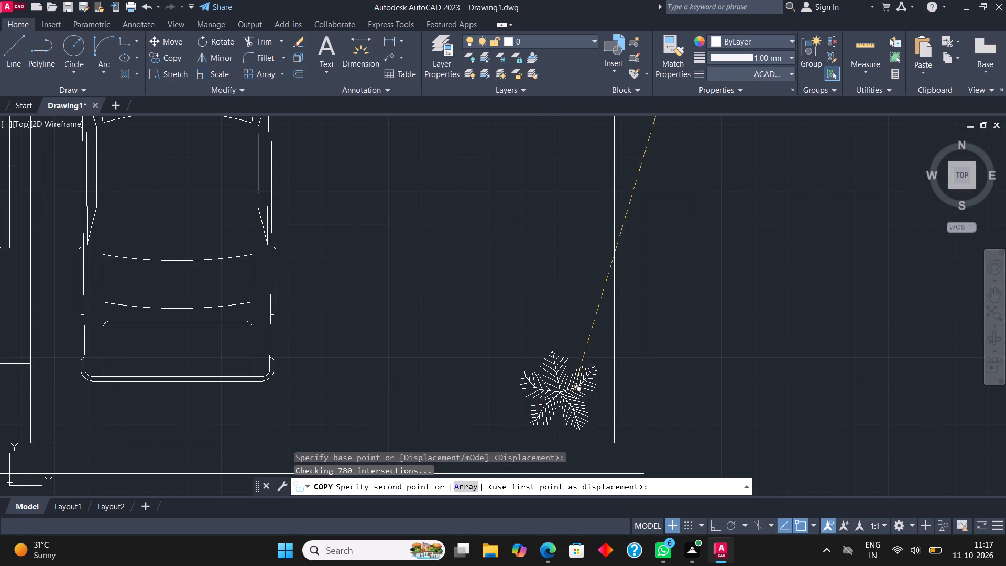
click(575, 401)
click(578, 276)
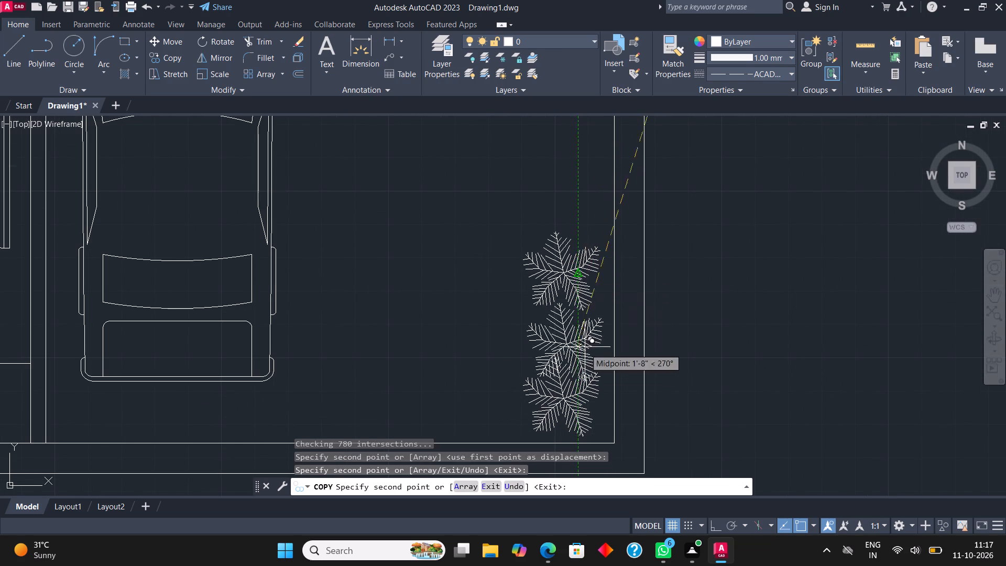
scroll(584, 379, down, 2)
scroll(579, 311, up, 1)
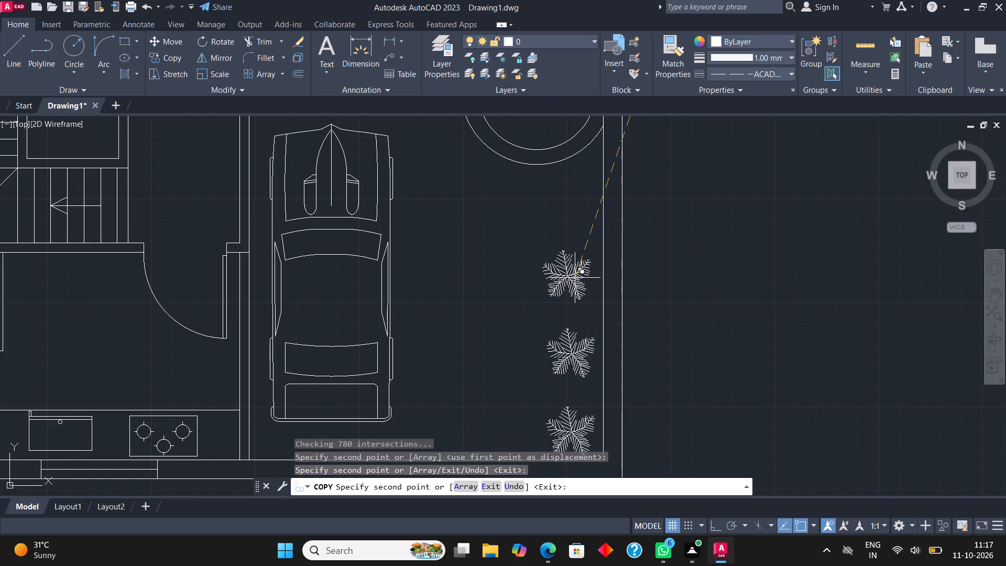
click(577, 276)
scroll(579, 342, down, 1)
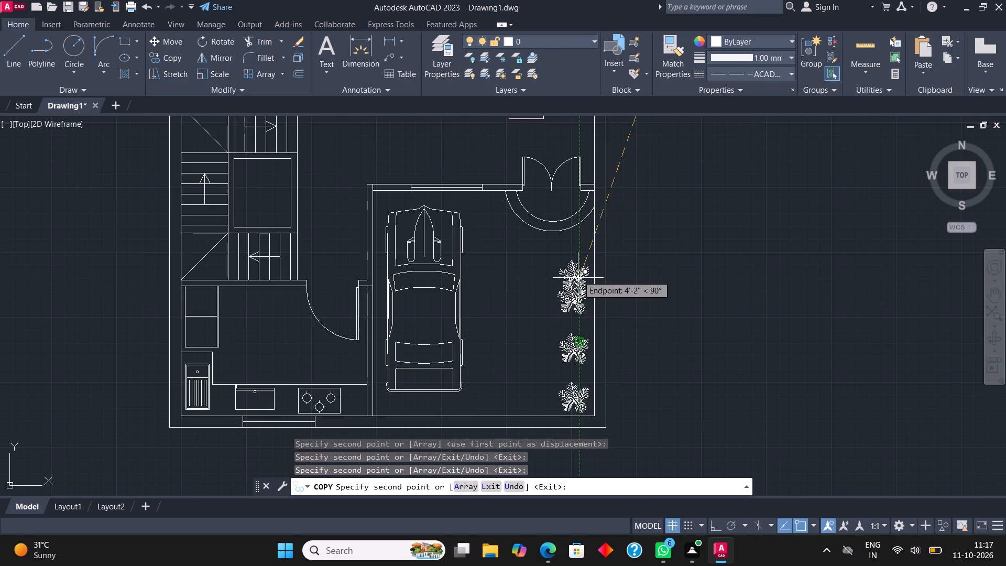
click(578, 253)
Place four more plant copies in a horizontal row just inside the window wall above the car.
scroll(567, 342, down, 1)
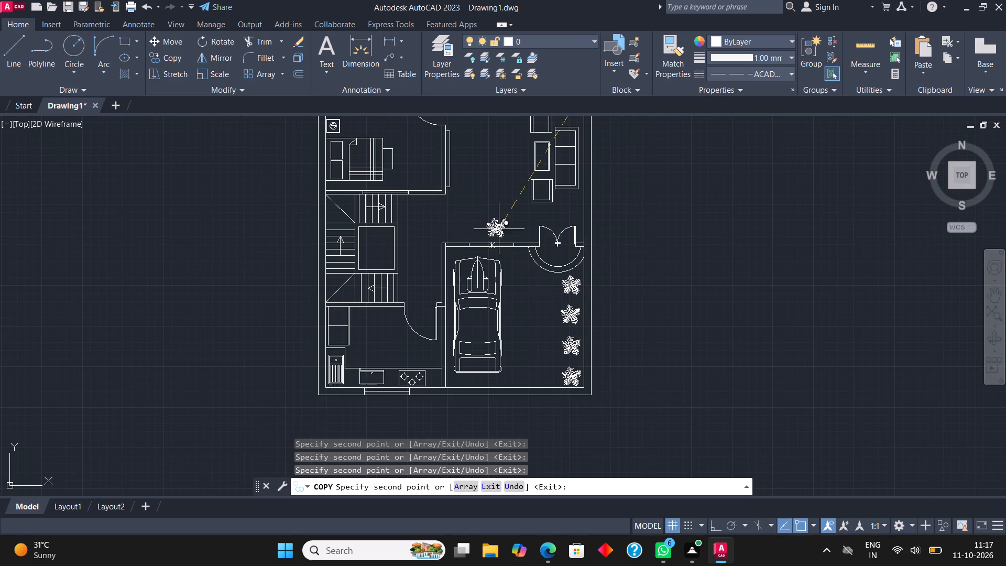
scroll(457, 225, up, 3)
click(439, 247)
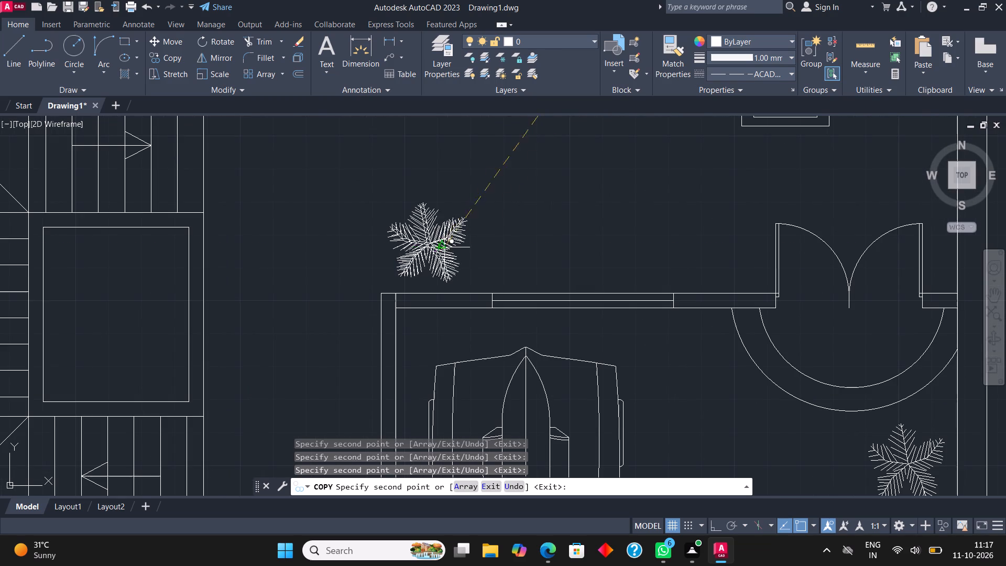
click(539, 243)
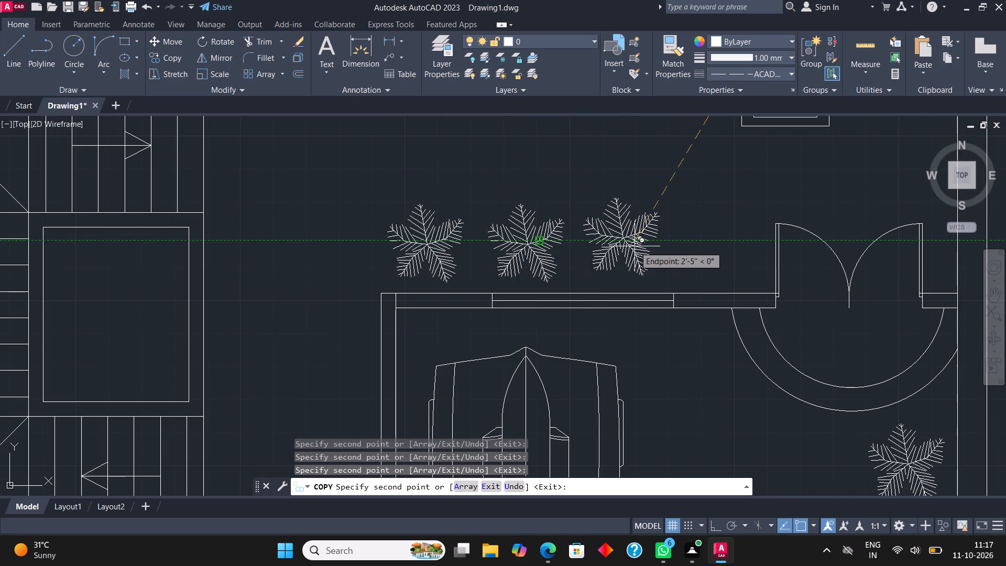
click(640, 246)
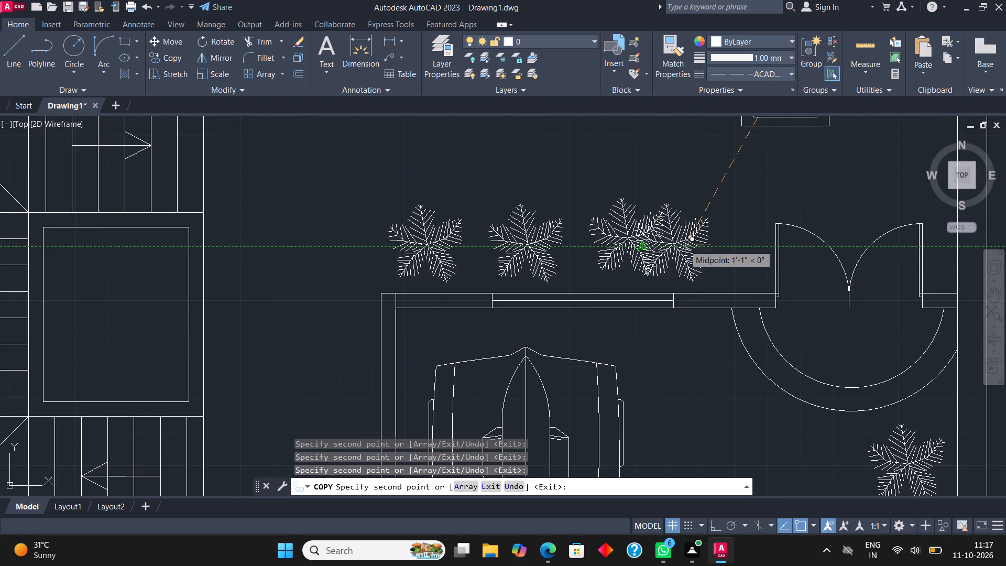
click(732, 247)
Place two more plant copies by the living room's right wall, one below the sofa and one in the upper corner.
scroll(619, 290, down, 2)
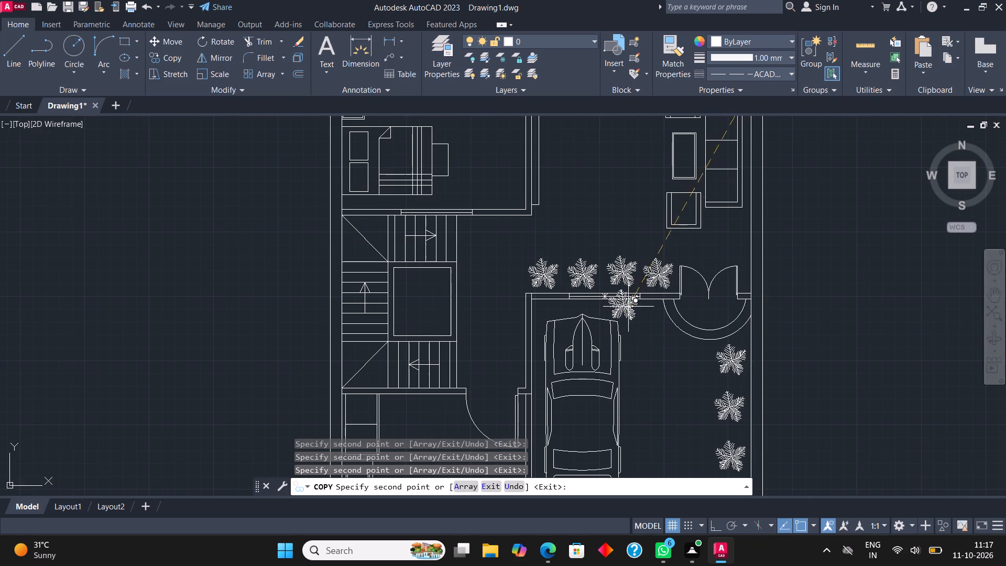
scroll(749, 228, up, 1)
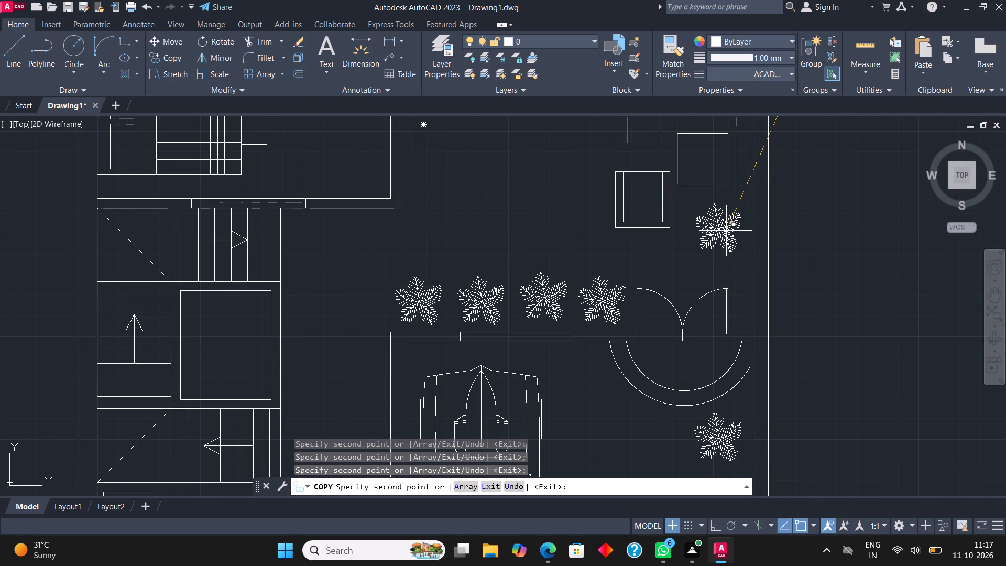
click(726, 231)
scroll(677, 372, down, 3)
scroll(694, 274, up, 4)
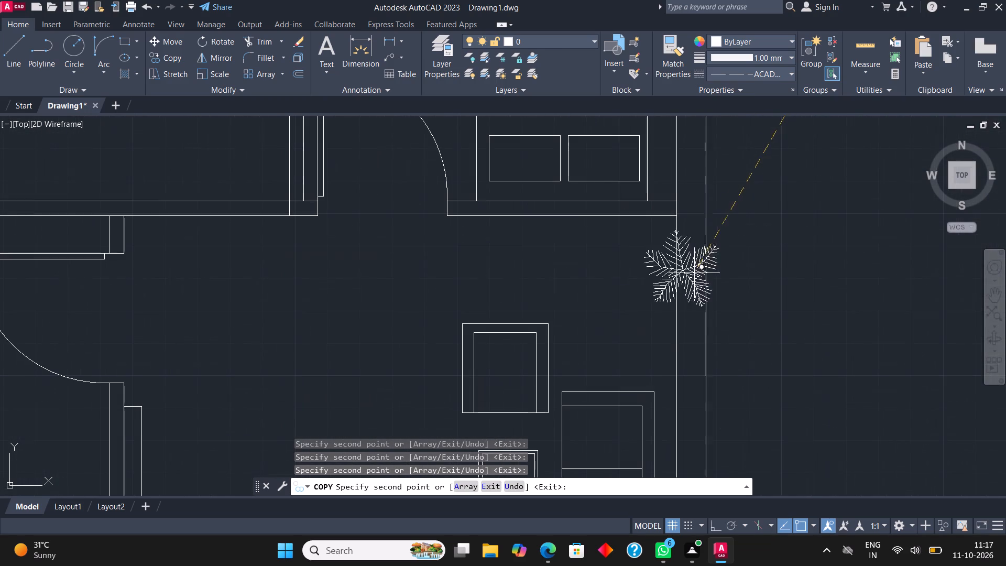
click(631, 262)
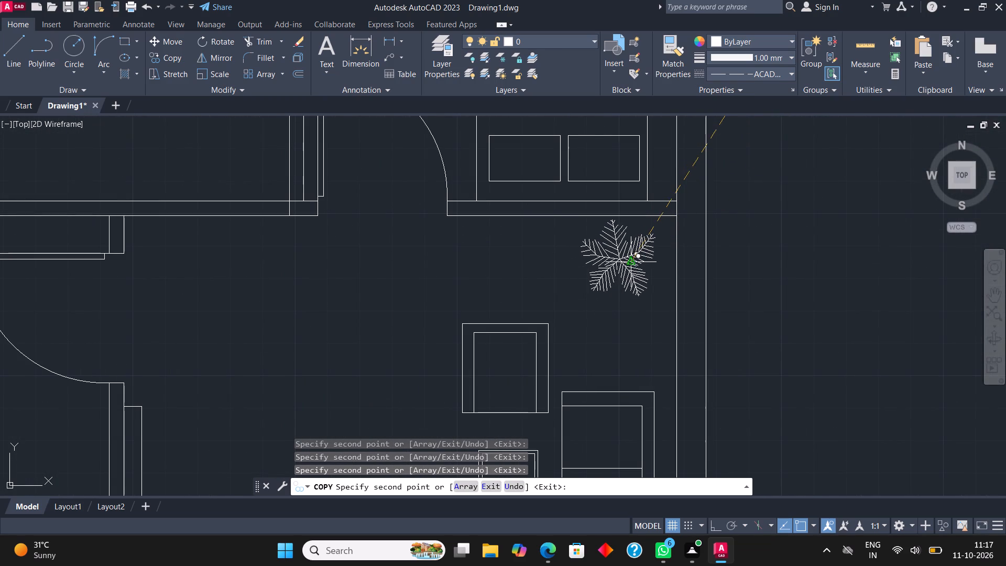
Place two more plant copies side by side in the passage right of the new toilet, along its lower wall, and finish copying.
scroll(631, 264, down, 2)
scroll(479, 389, down, 1)
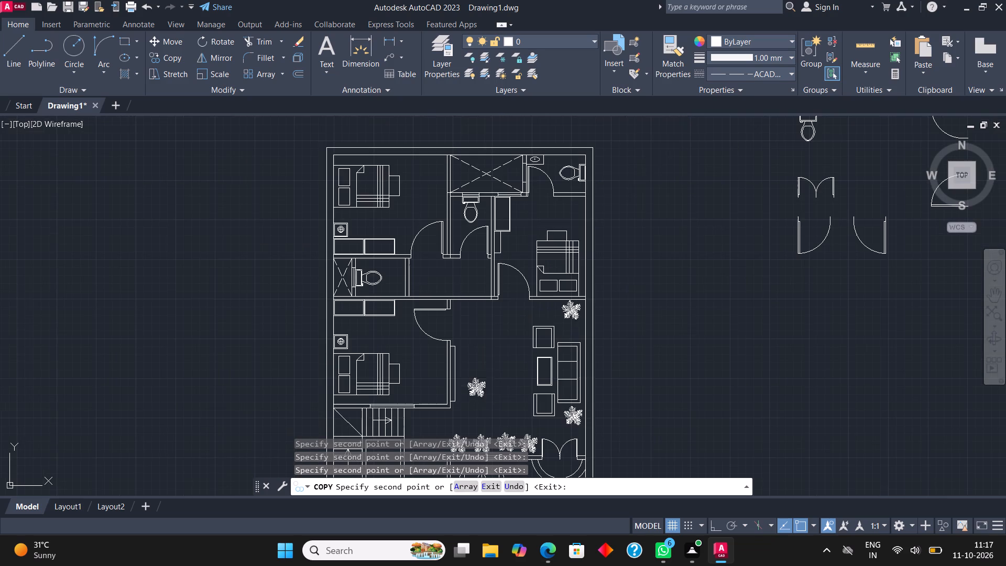
scroll(427, 280, up, 2)
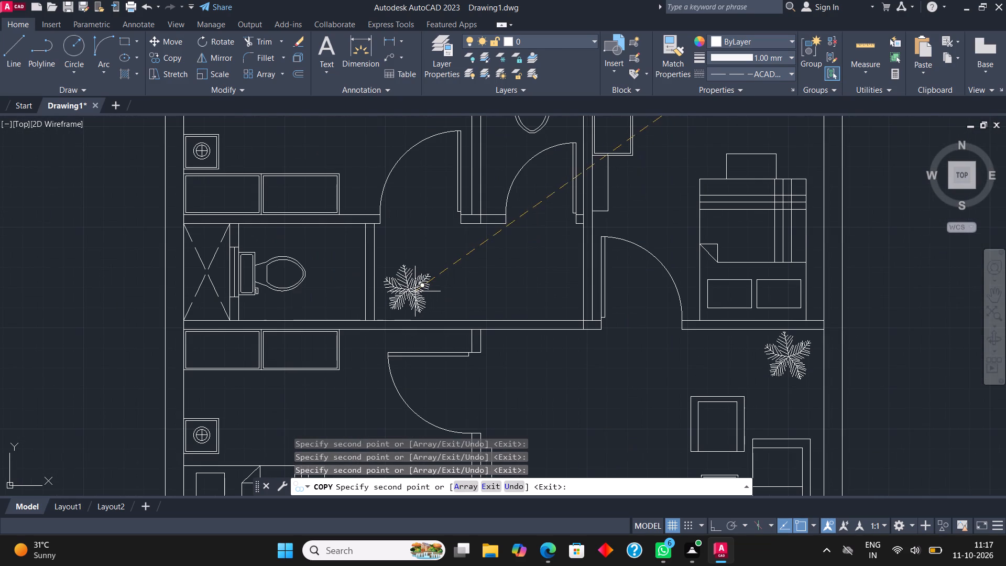
click(414, 296)
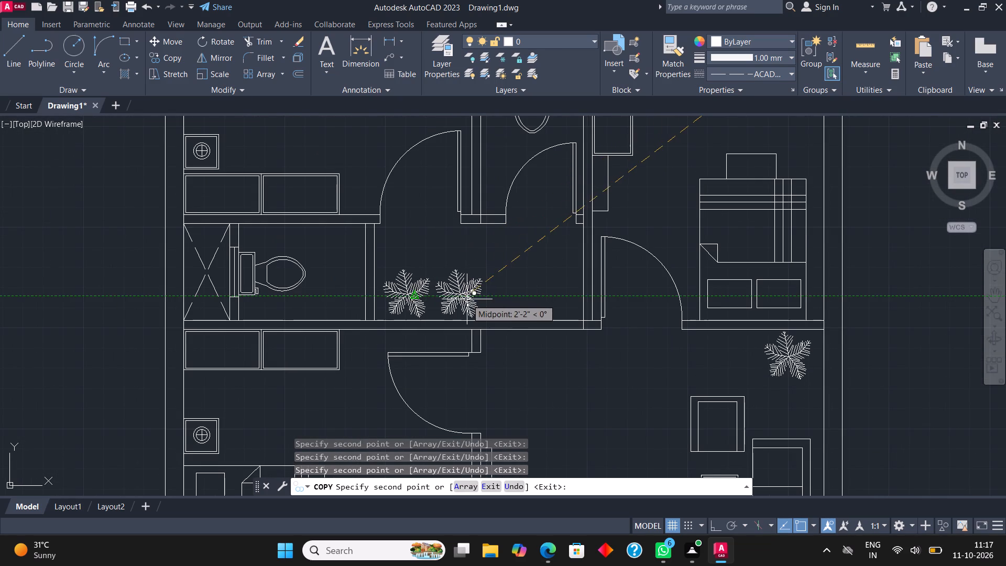
click(464, 297)
scroll(471, 293, down, 2)
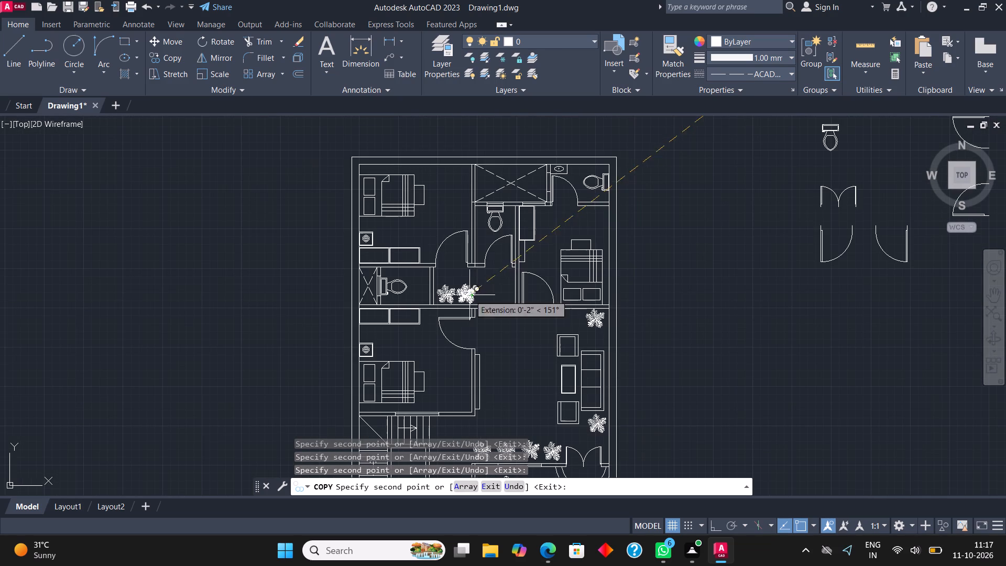
key(Escape)
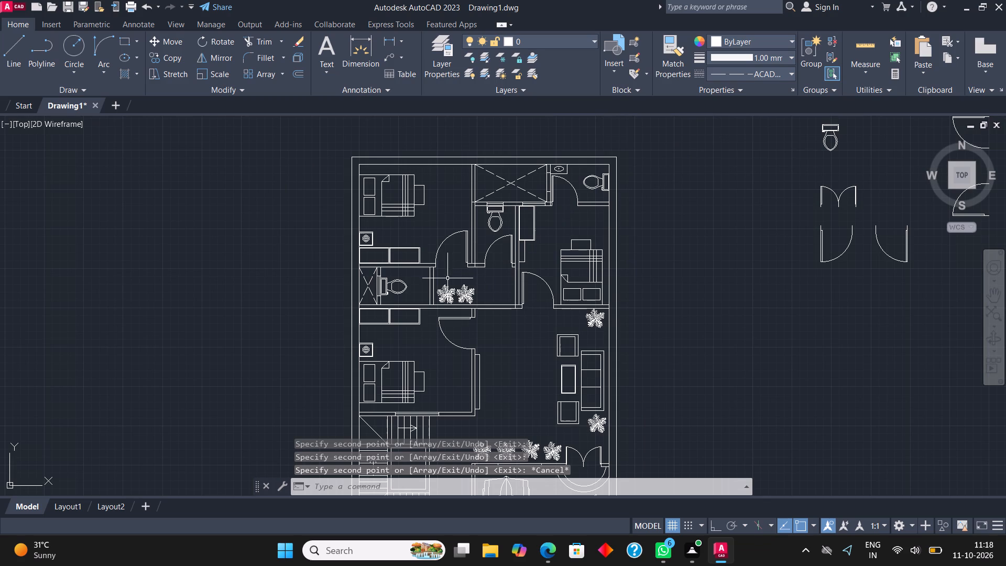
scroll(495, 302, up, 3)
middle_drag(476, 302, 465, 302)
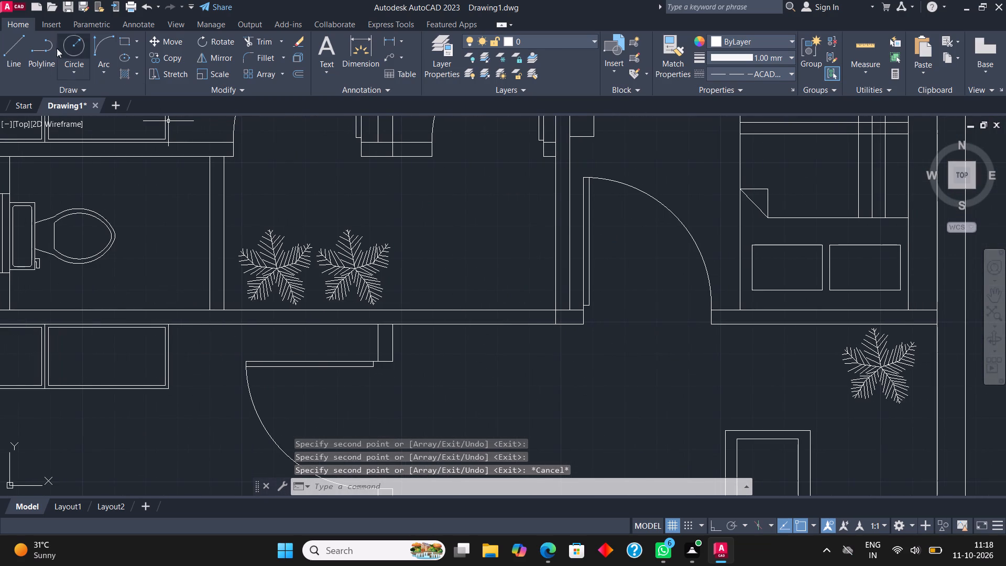
Cap the wall end right of the two passage plants with a short line and trim both wall lines crossing the passage opening.
click(14, 47)
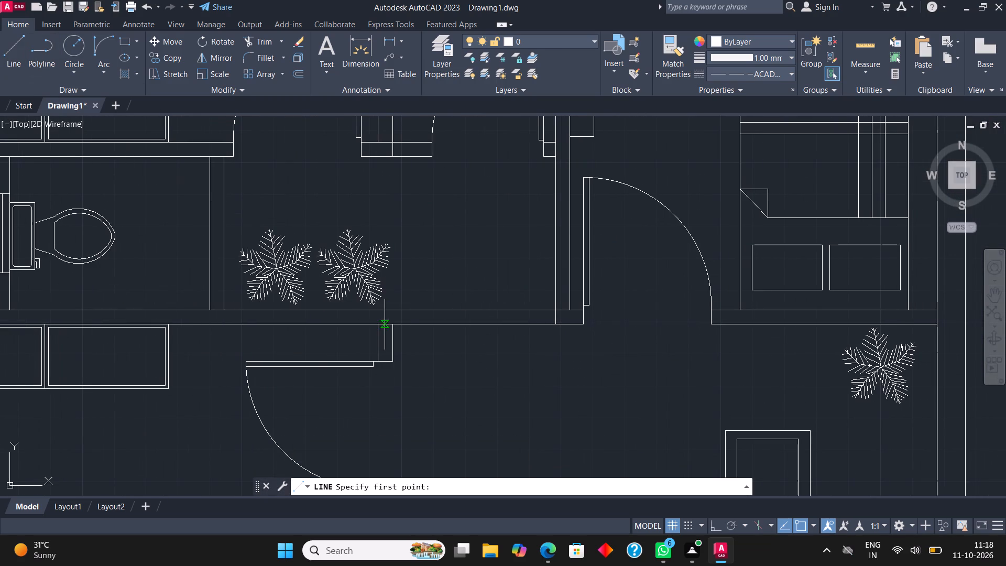
click(391, 330)
click(391, 312)
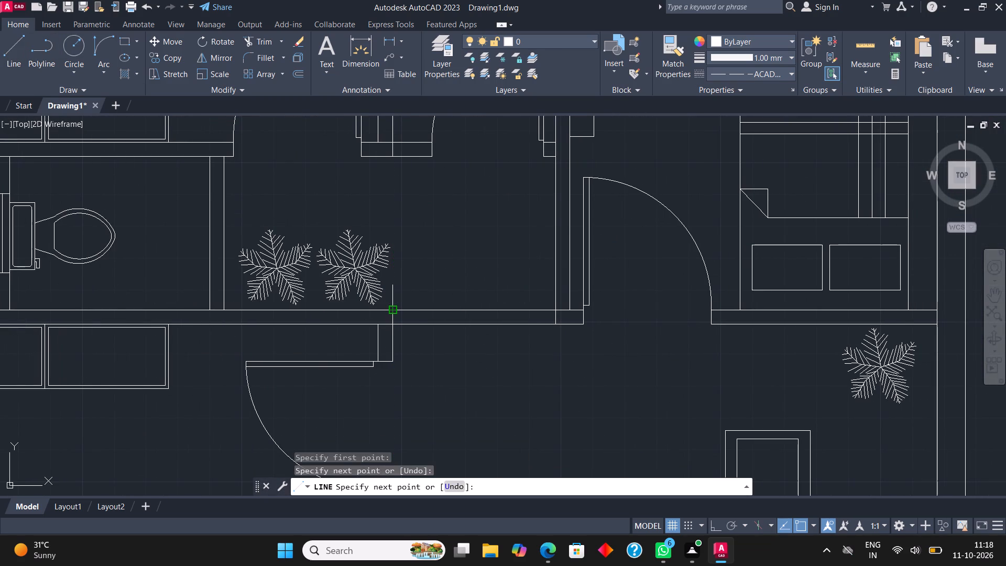
click(263, 40)
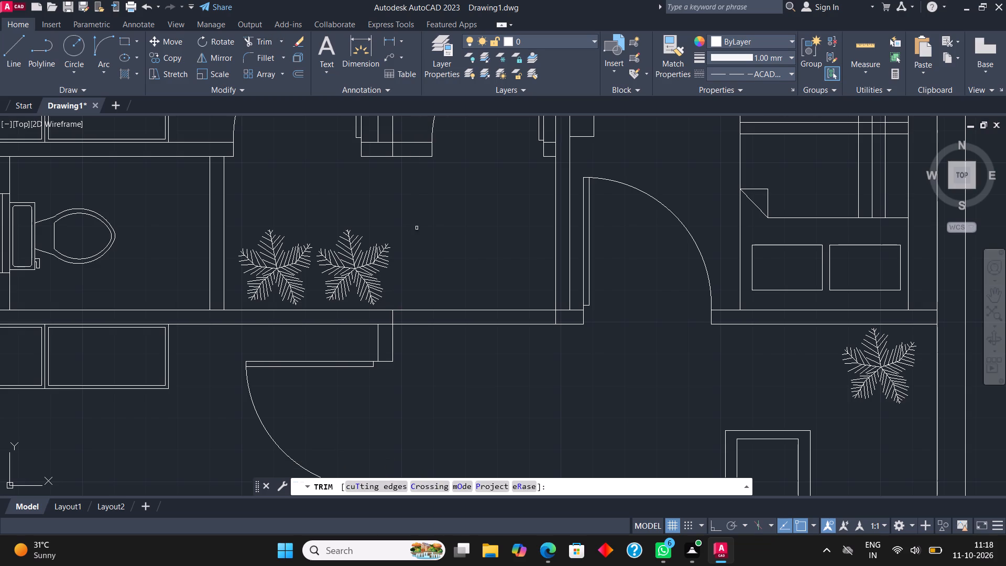
click(441, 344)
click(440, 281)
key(Escape)
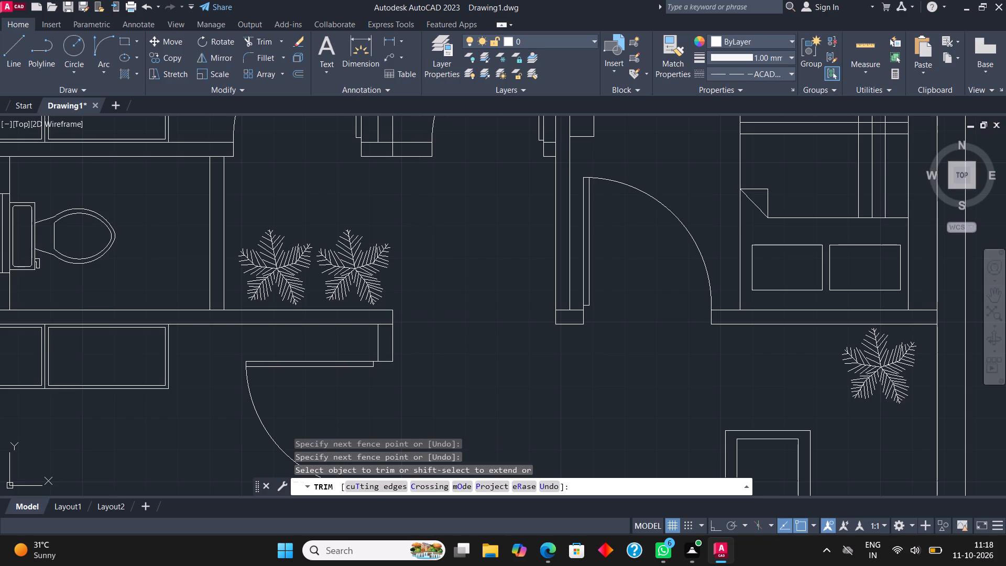
Set the current linetype to ByLayer in the Linetype Manager.
text(lin)
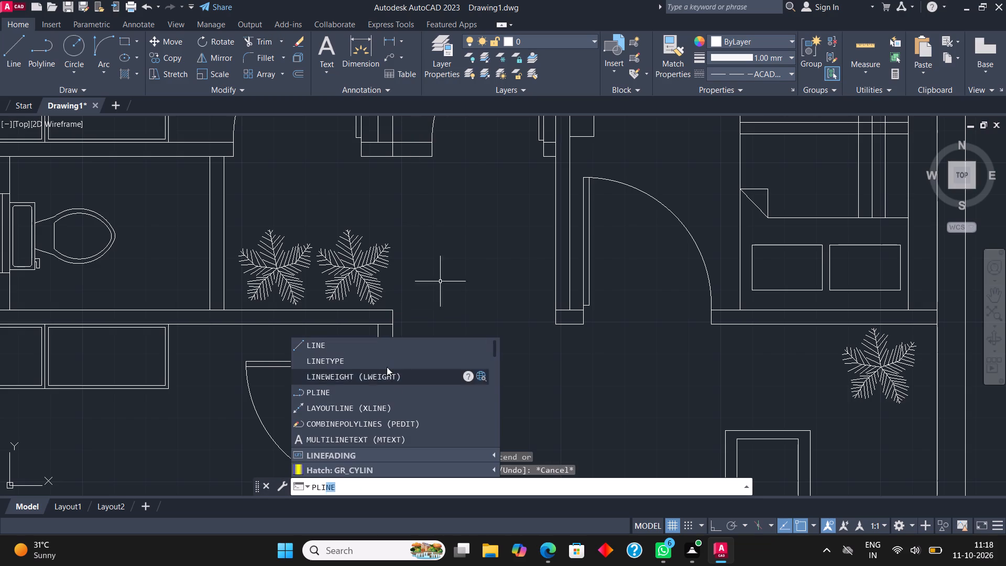
click(380, 357)
click(461, 230)
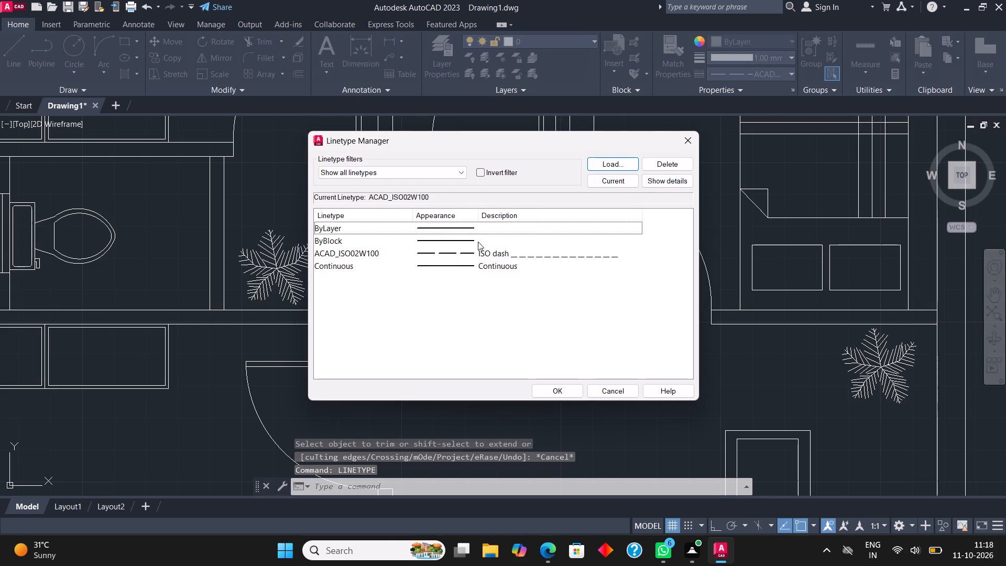
click(605, 184)
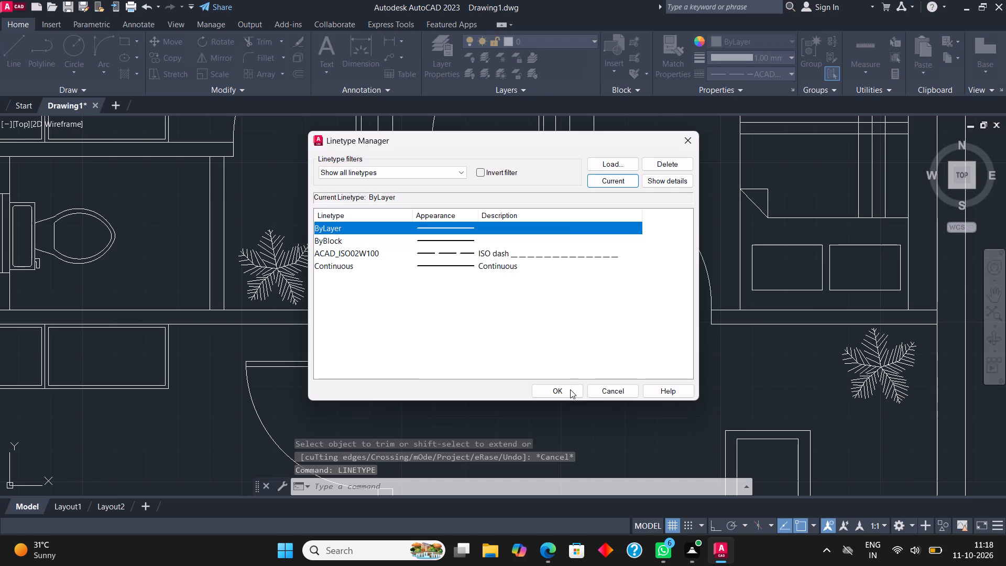
click(570, 389)
Look over the furnished floor plan from the upper bedrooms and toilets down to the kitchen and car porch.
scroll(466, 346, down, 2)
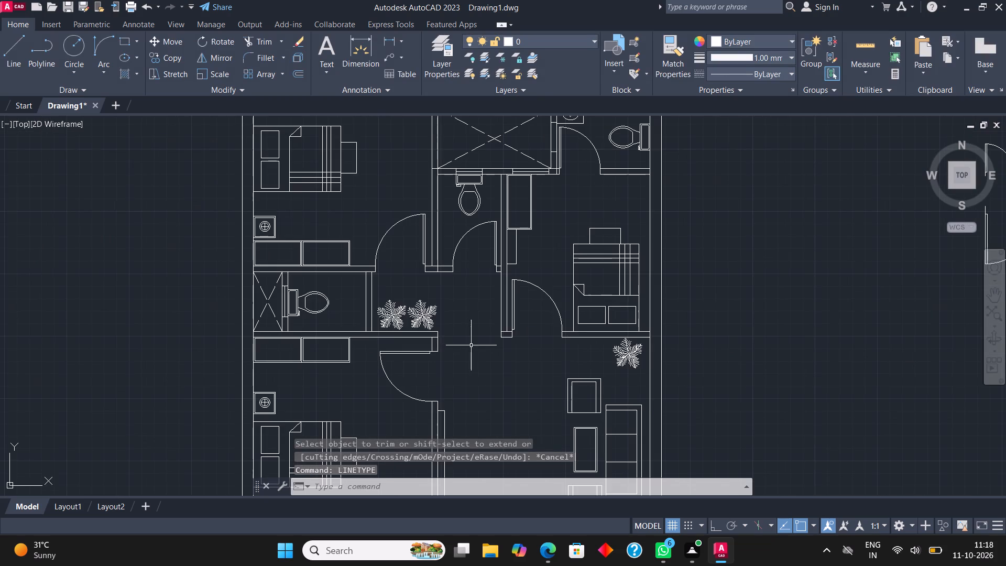
scroll(415, 309, down, 1)
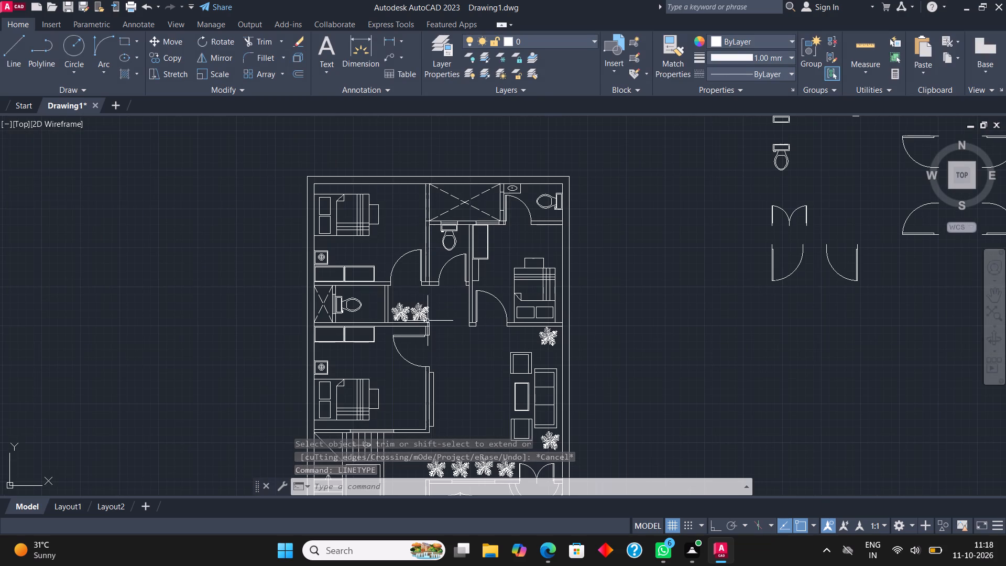
middle_drag(396, 364, 409, 322)
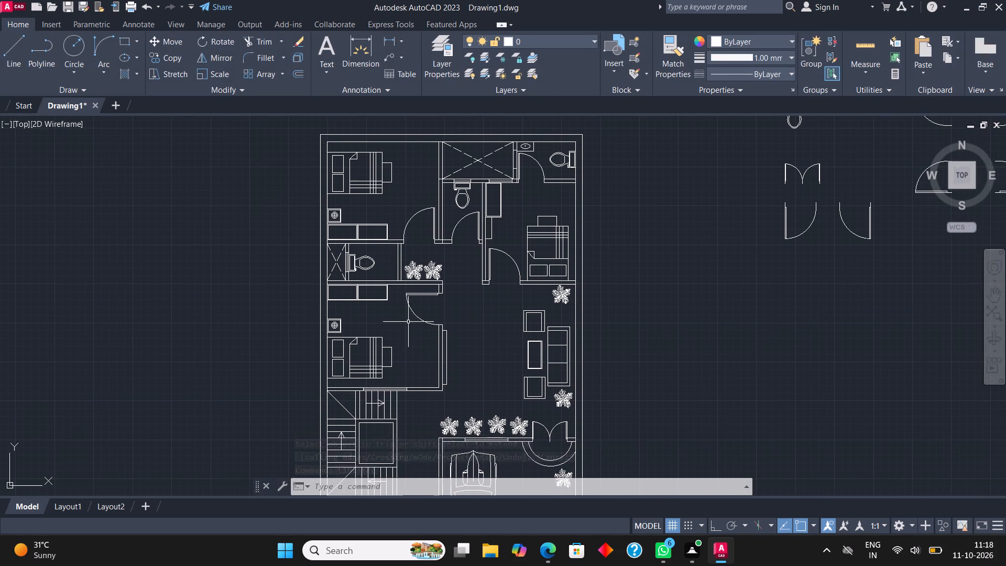
middle_drag(415, 327, 421, 303)
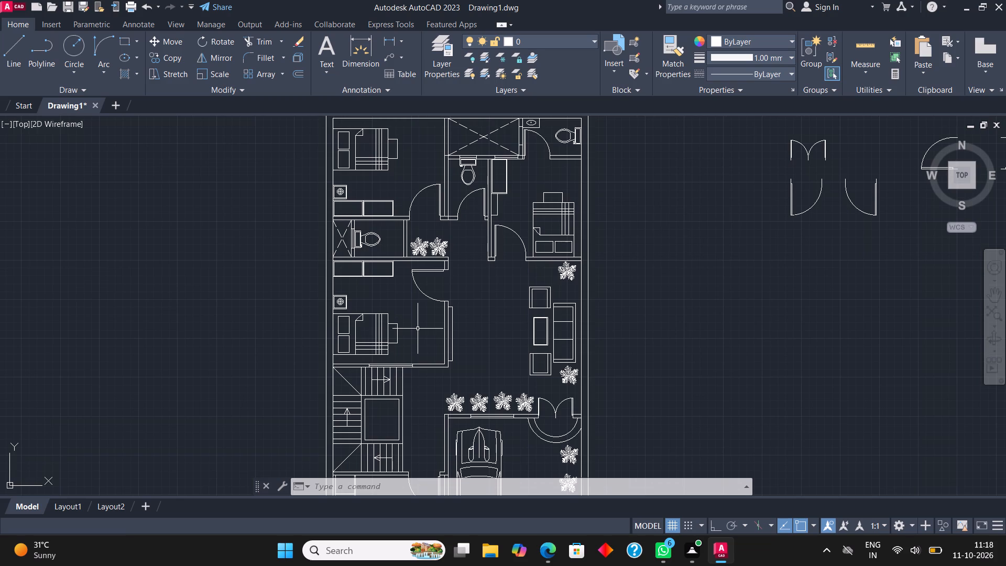
middle_drag(413, 373, 428, 258)
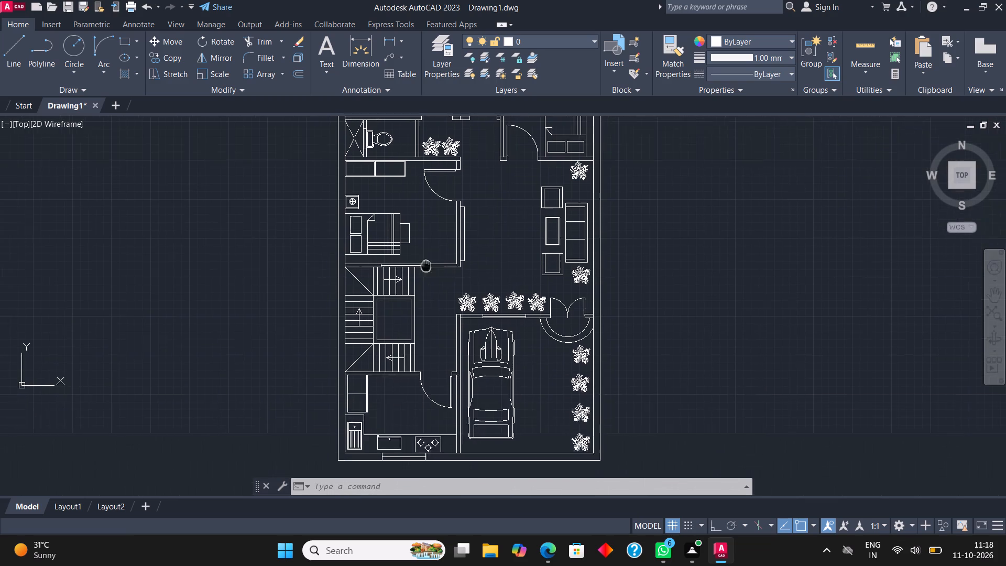
middle_drag(428, 258, 414, 256)
middle_drag(414, 257, 413, 257)
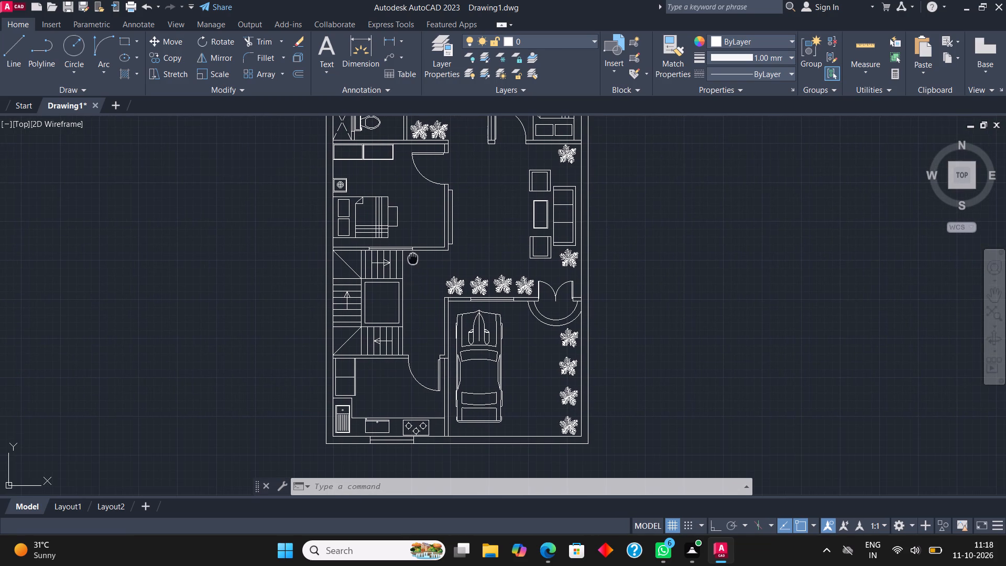
middle_drag(413, 257, 418, 281)
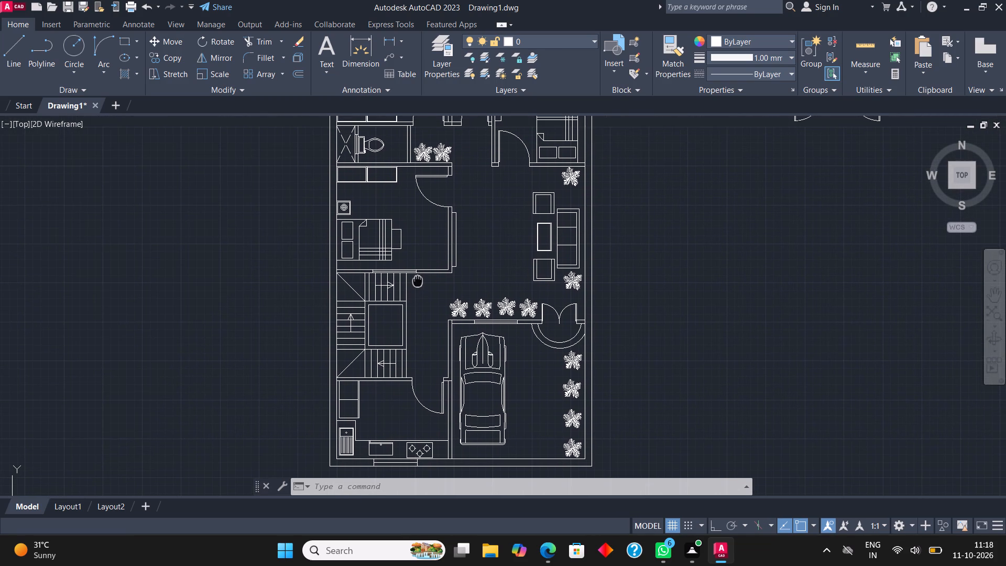
middle_drag(418, 281, 420, 322)
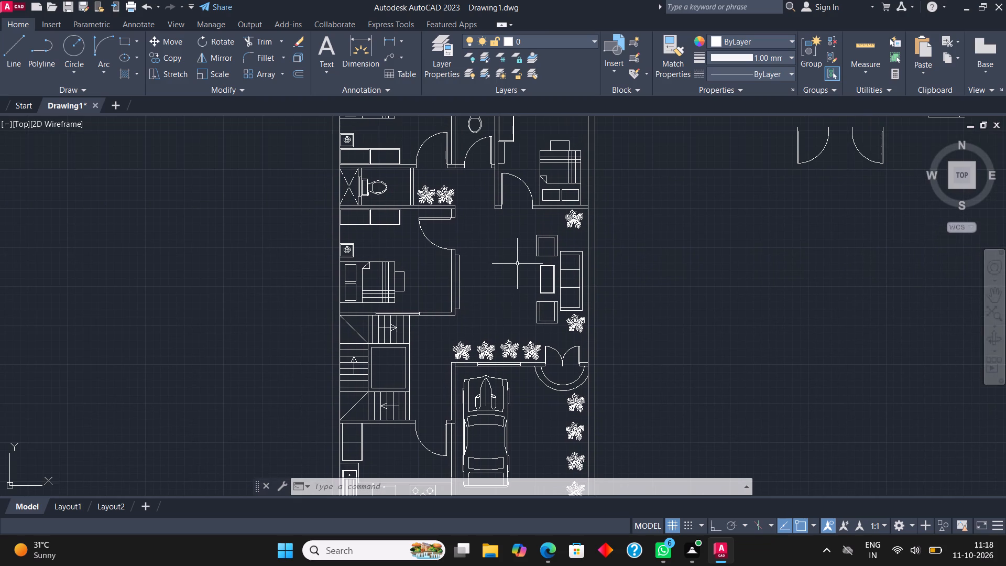
middle_drag(518, 261, 504, 352)
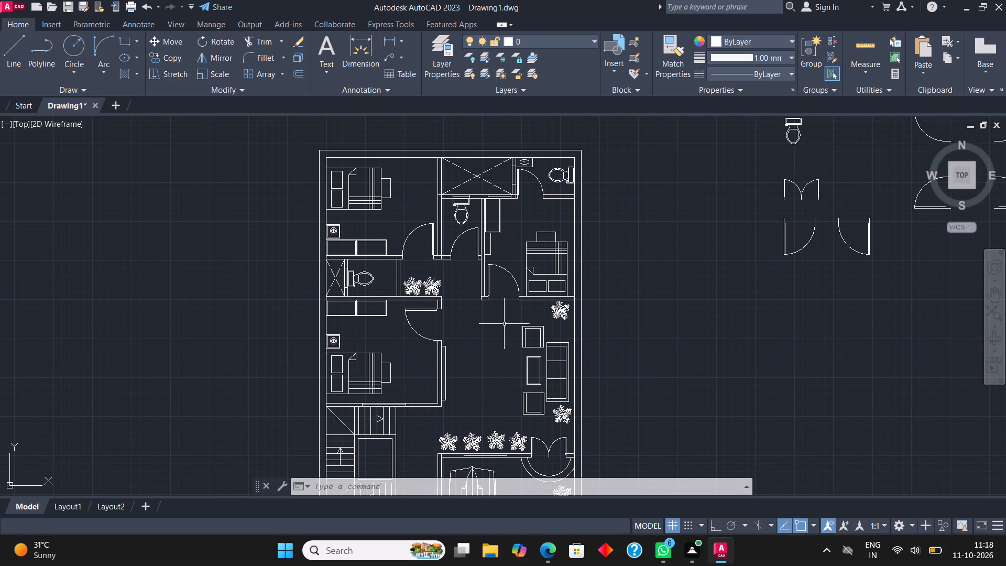
middle_drag(506, 288, 506, 292)
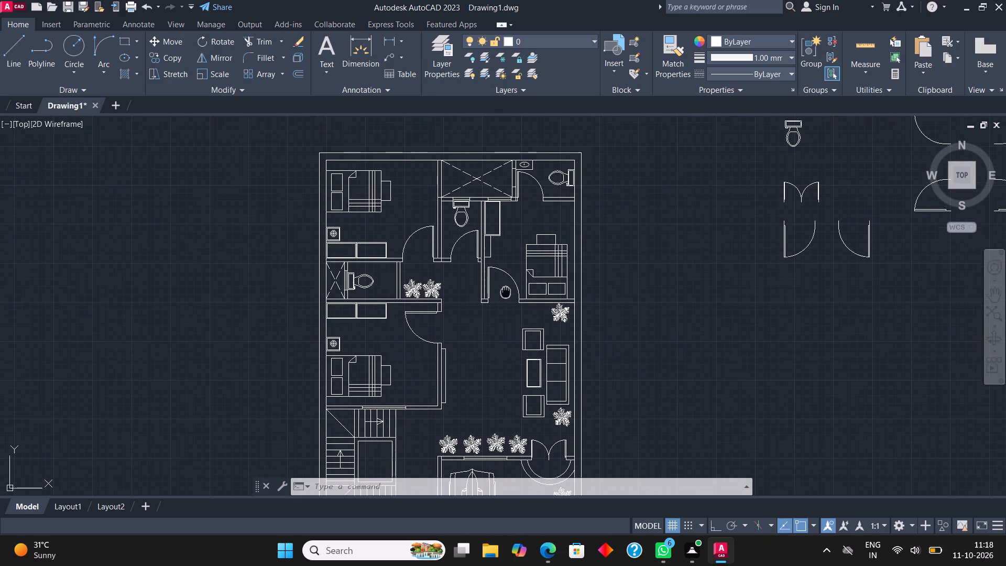
middle_drag(506, 292, 531, 382)
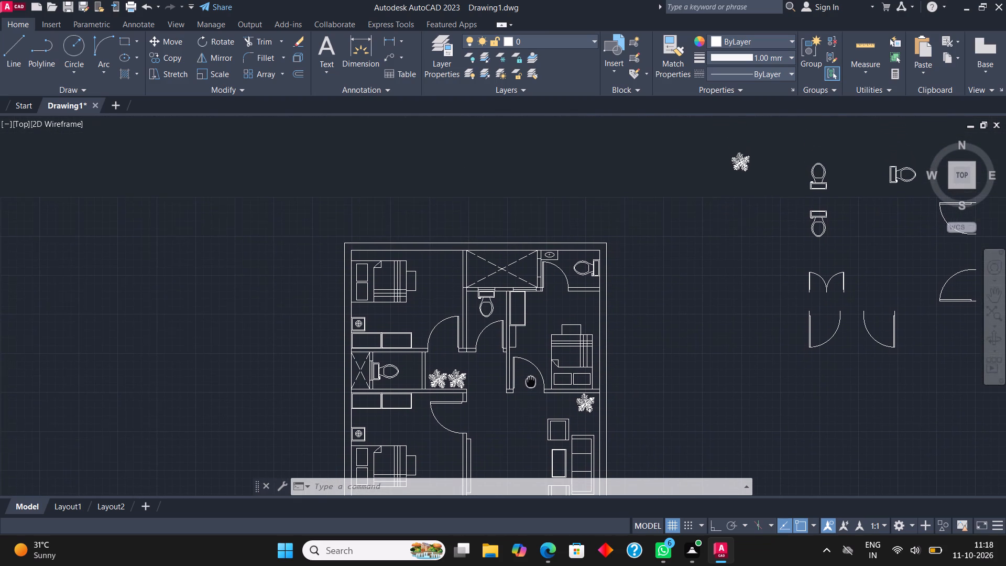
middle_drag(531, 382, 527, 382)
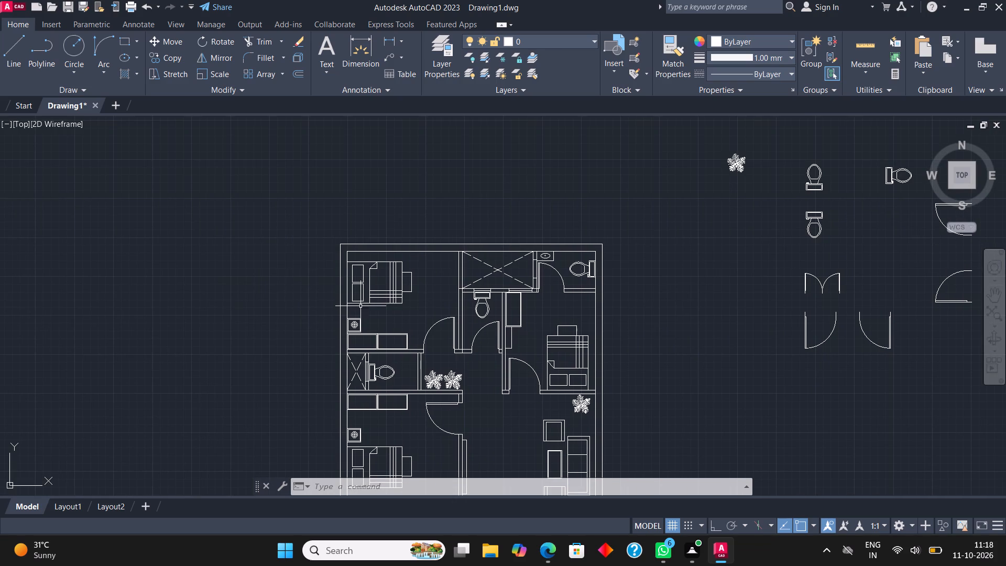
Add the multiline text label BEDROOM in the upper-left bedroom, between the bed and the wardrobe.
scroll(366, 307, up, 3)
middle_drag(360, 304, 269, 289)
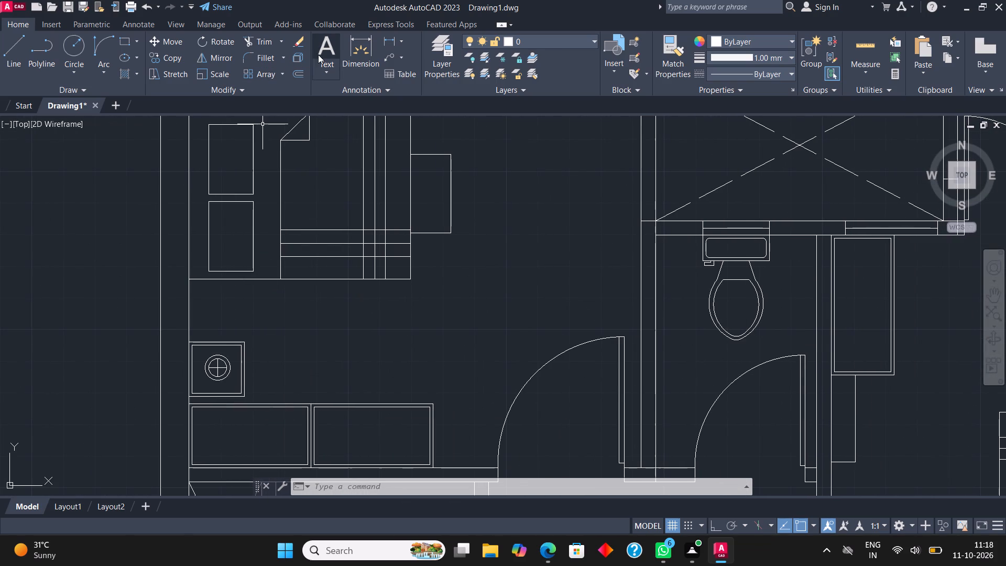
click(326, 51)
click(269, 358)
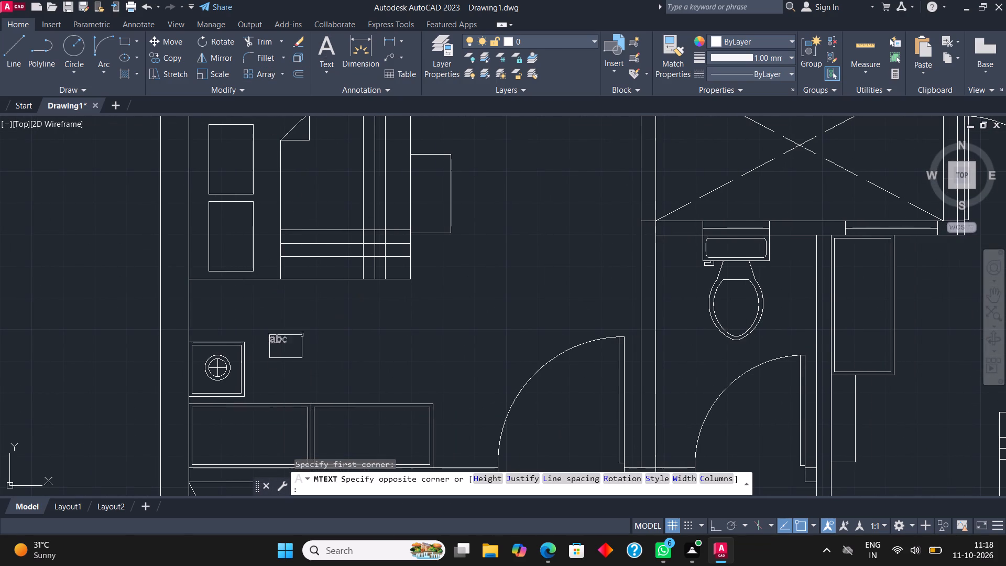
click(469, 319)
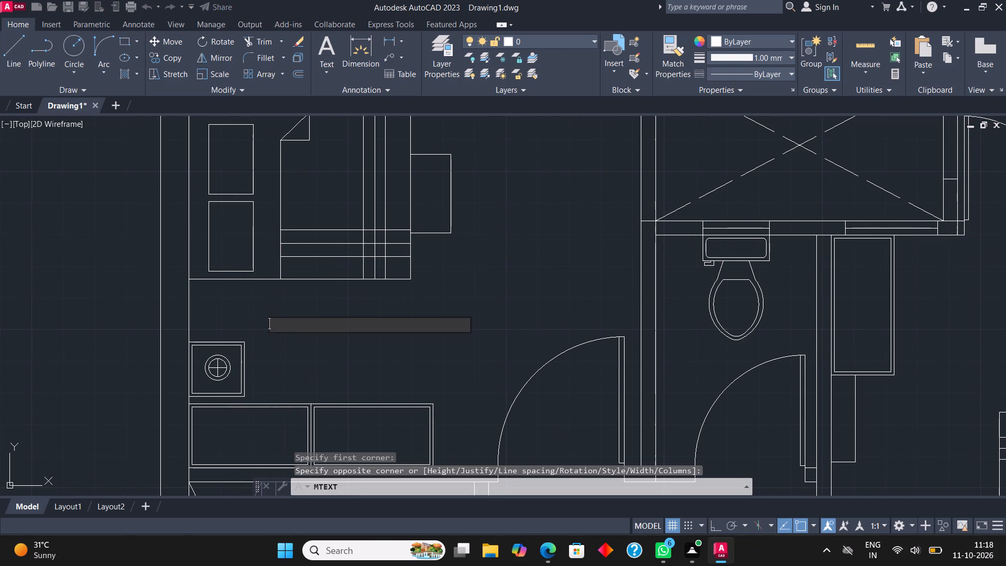
text(BEDROOM)
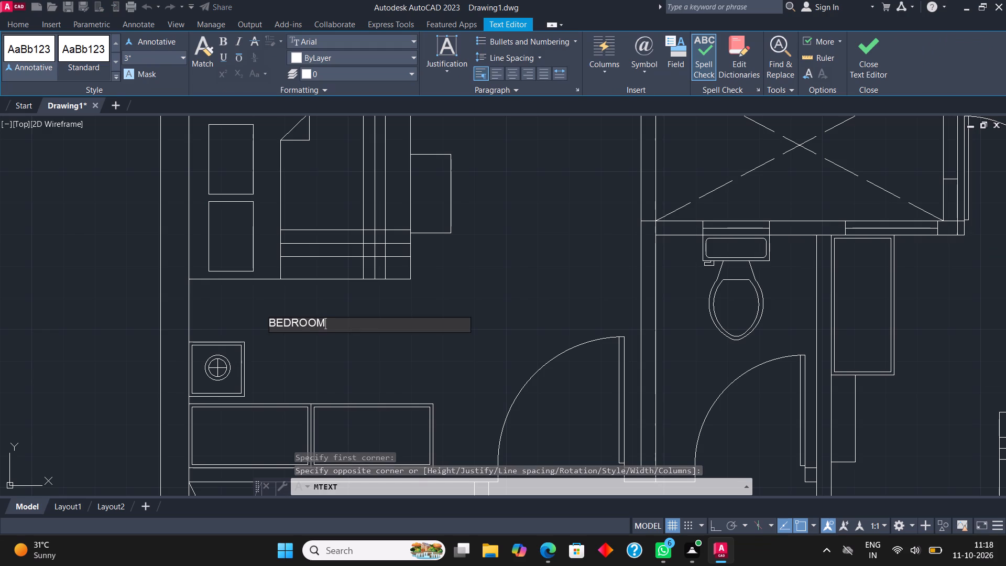
click(858, 58)
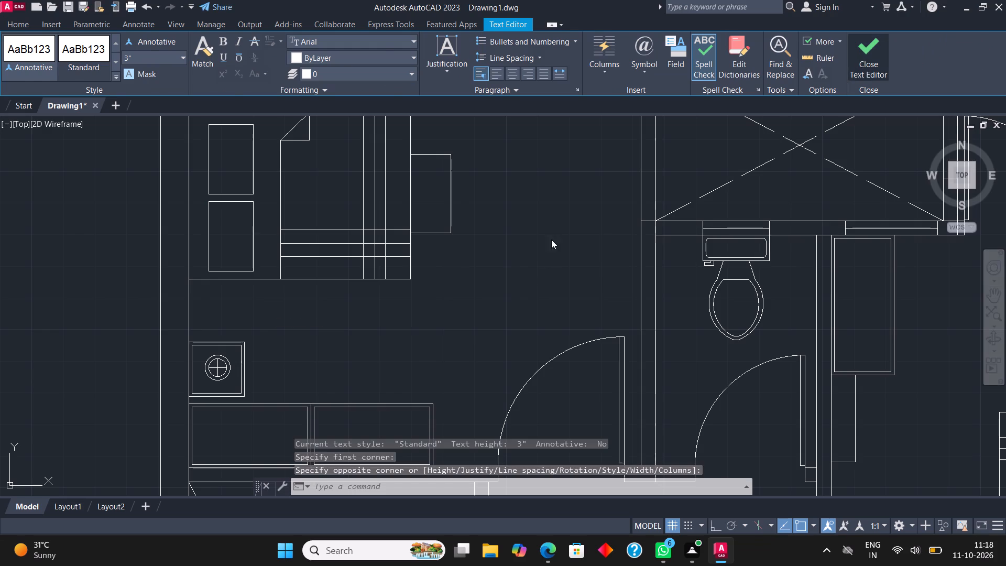
Scale the BEDROOM label up to about 2.5 times its size.
click(286, 321)
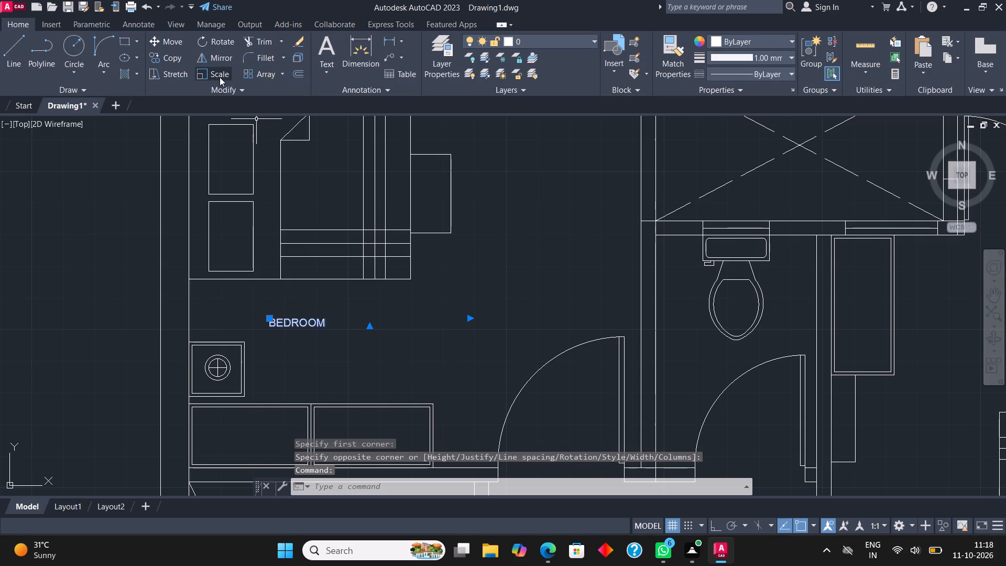
click(220, 77)
click(305, 322)
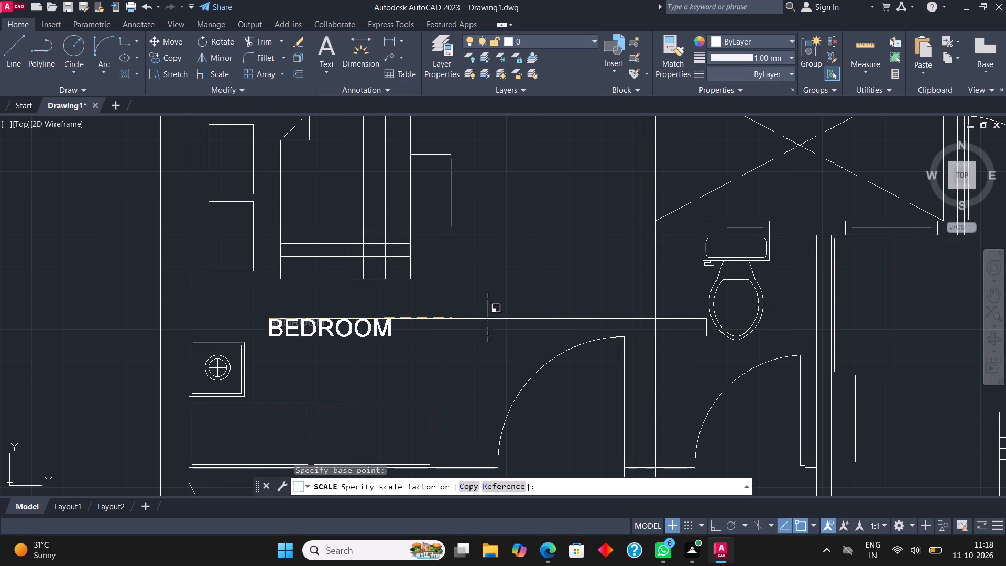
click(517, 311)
scroll(449, 235, down, 2)
scroll(451, 245, up, 2)
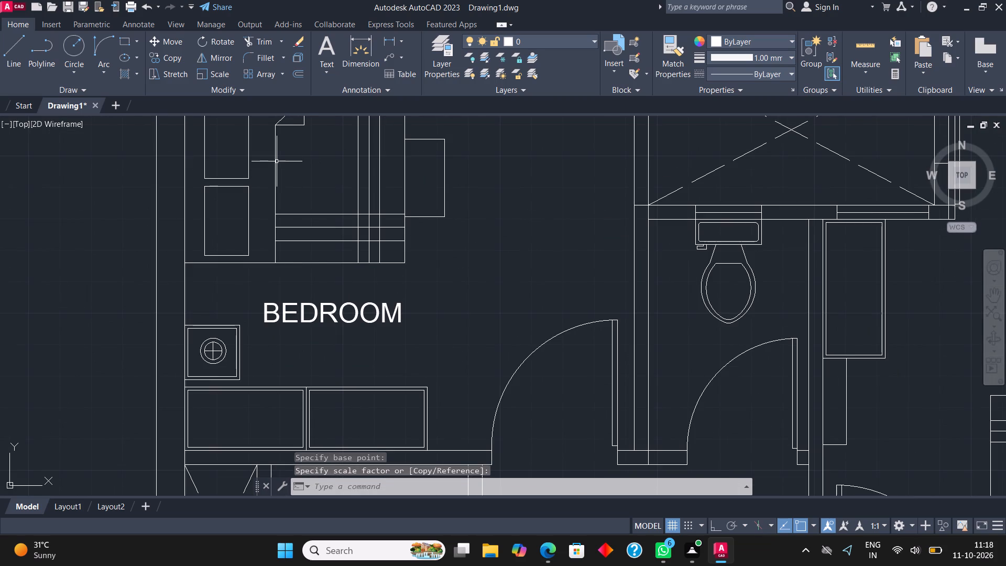
Copy the BEDROOM label into the upper crossed shaft, the upper-right toilet, the right bedroom above the bed, and the middle toilet.
click(310, 306)
click(170, 56)
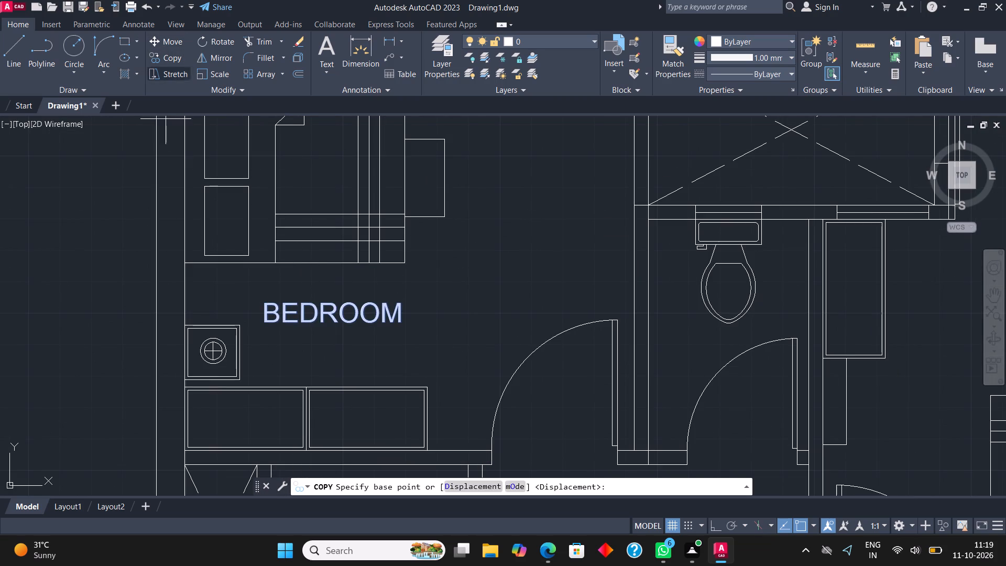
drag(340, 302, 337, 313)
scroll(253, 321, down, 1)
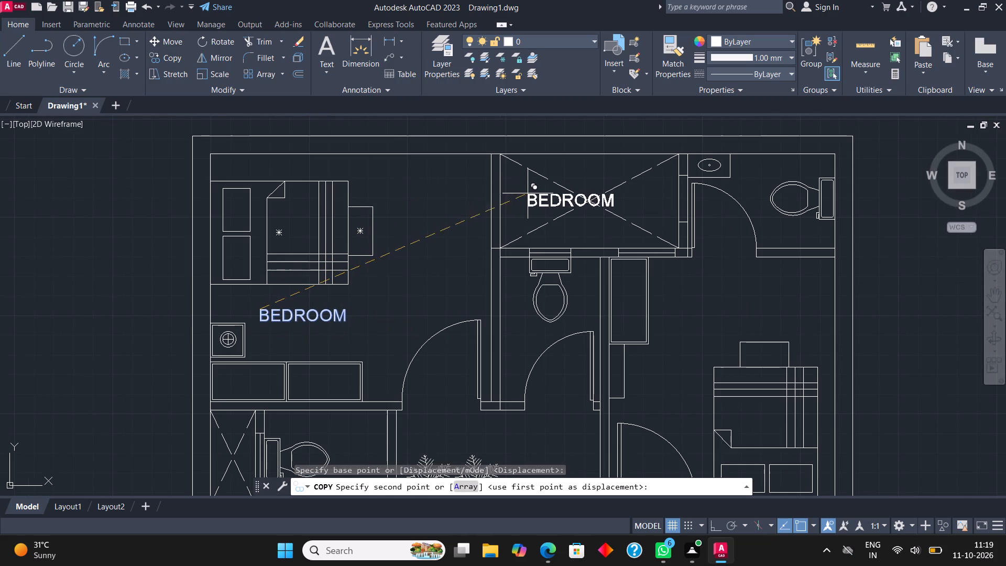
click(541, 192)
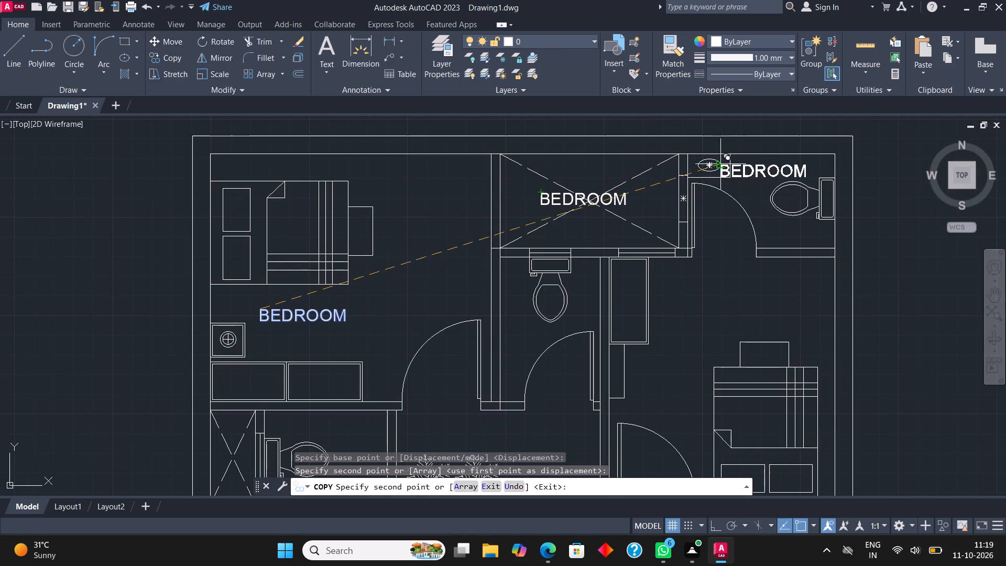
click(731, 160)
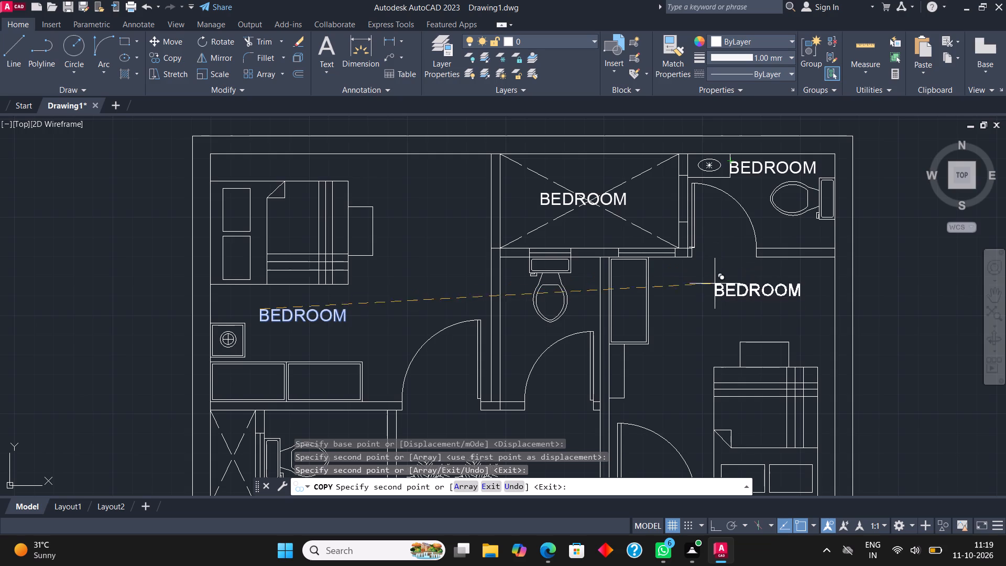
click(719, 309)
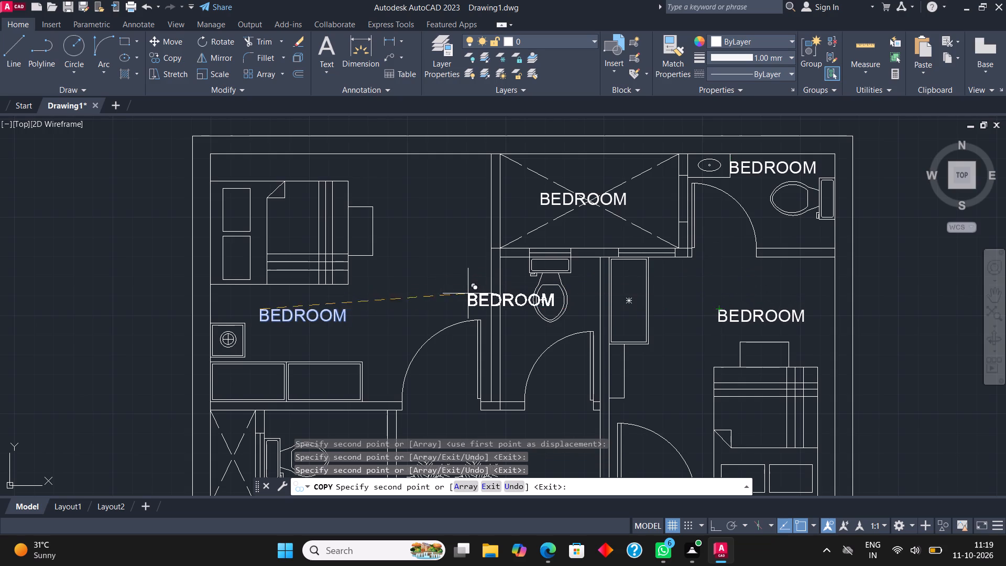
click(509, 288)
Copy the BEDROOM label into the left toilet and into the lower-left bedroom between the wardrobe and the bed.
scroll(519, 200, down, 1)
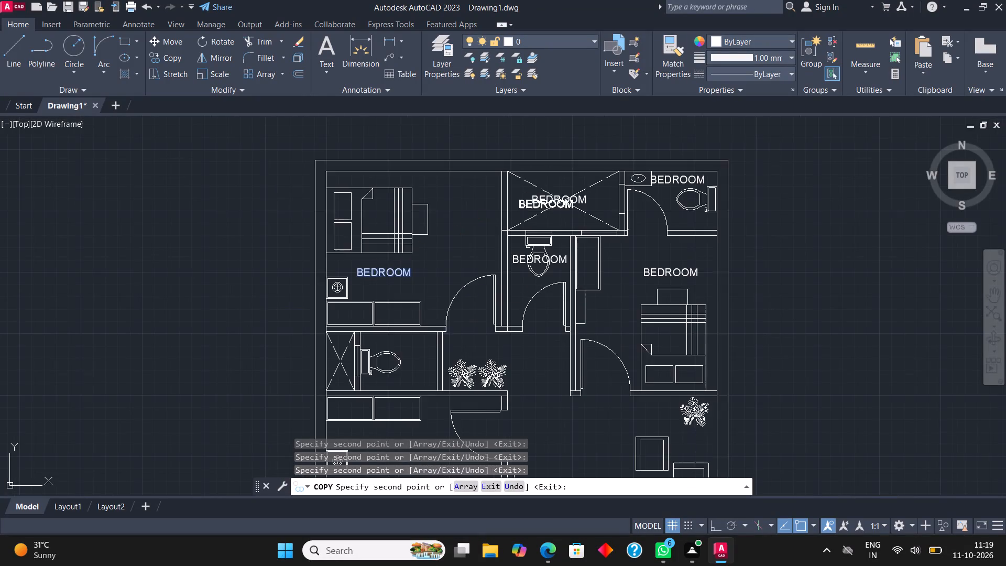
scroll(518, 211, down, 1)
scroll(408, 309, up, 1)
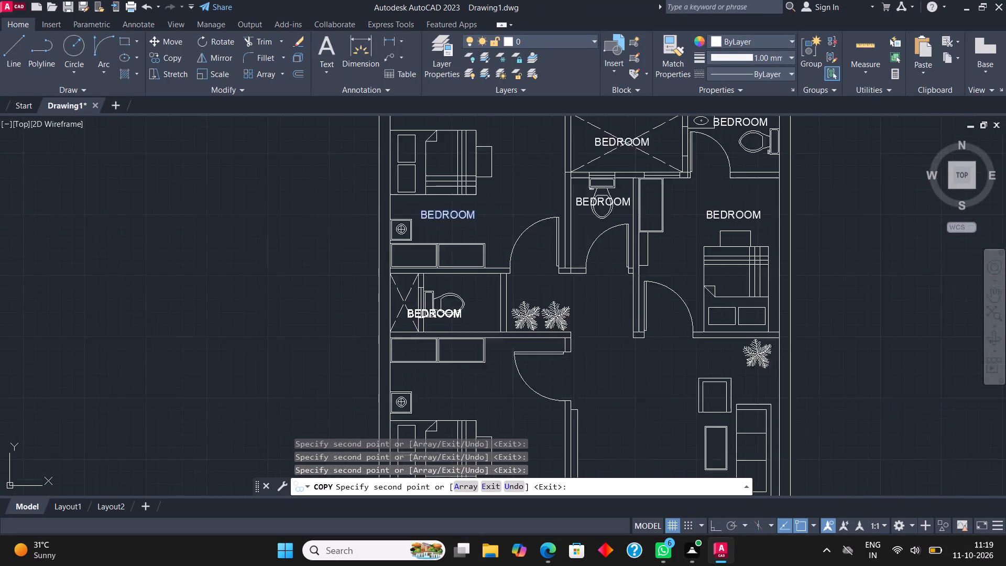
scroll(408, 309, up, 2)
click(472, 240)
scroll(381, 227, down, 1)
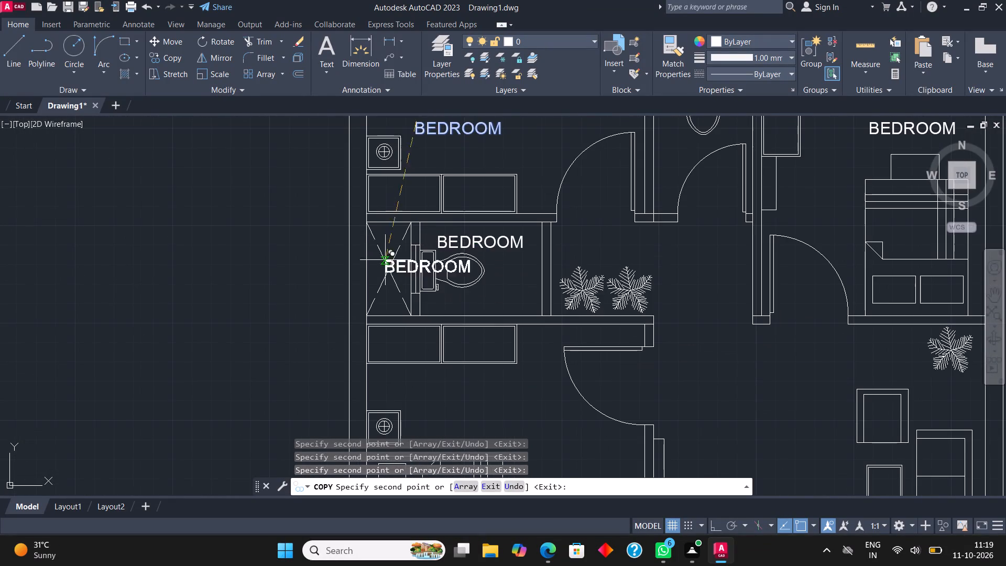
scroll(432, 244, down, 3)
scroll(434, 280, up, 4)
click(400, 322)
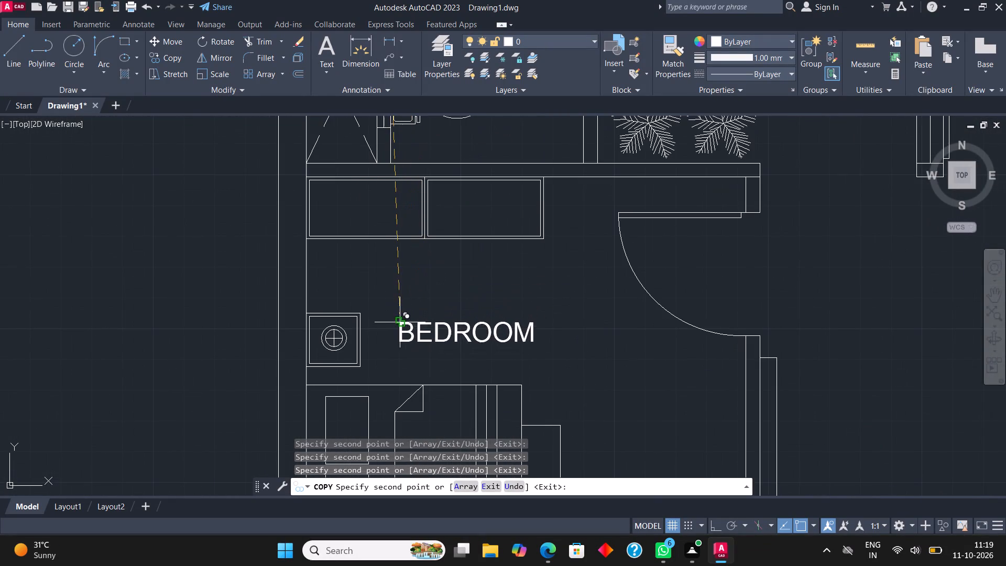
Copy the BEDROOM label into the square shaft between the stairs, the kitchen, the car porch beside the car, and the living area.
scroll(468, 178, down, 3)
scroll(458, 347, up, 3)
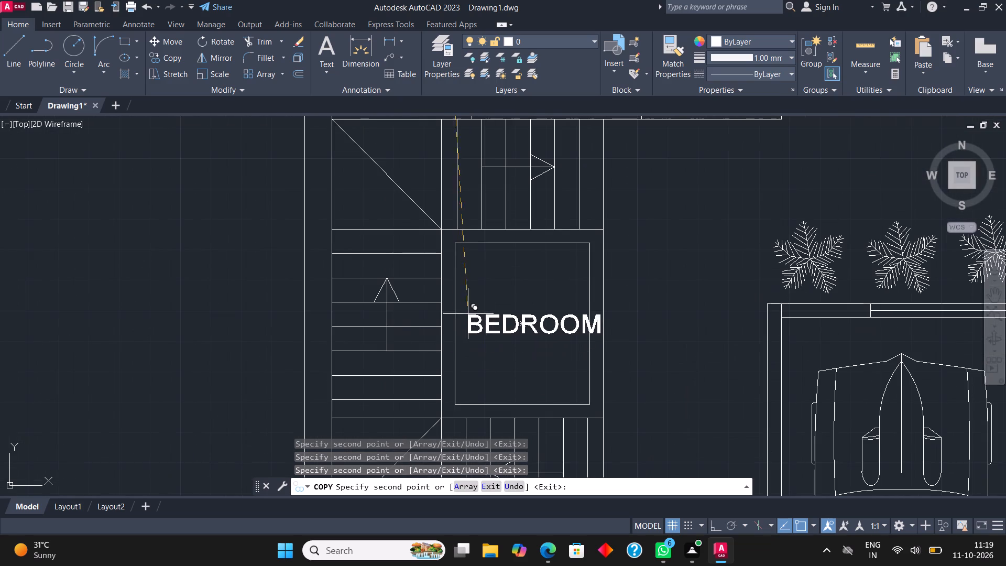
click(460, 293)
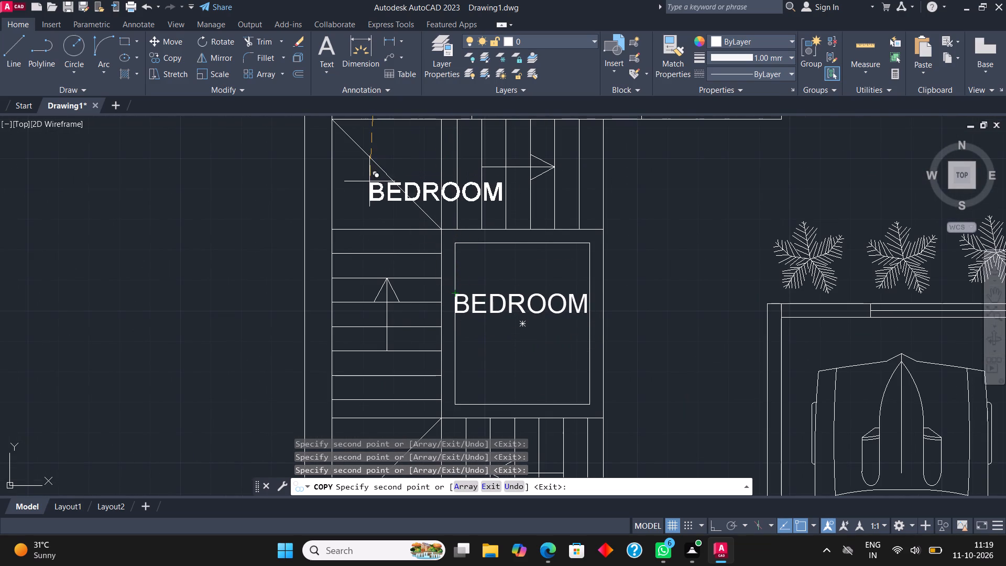
scroll(369, 181, down, 2)
click(418, 371)
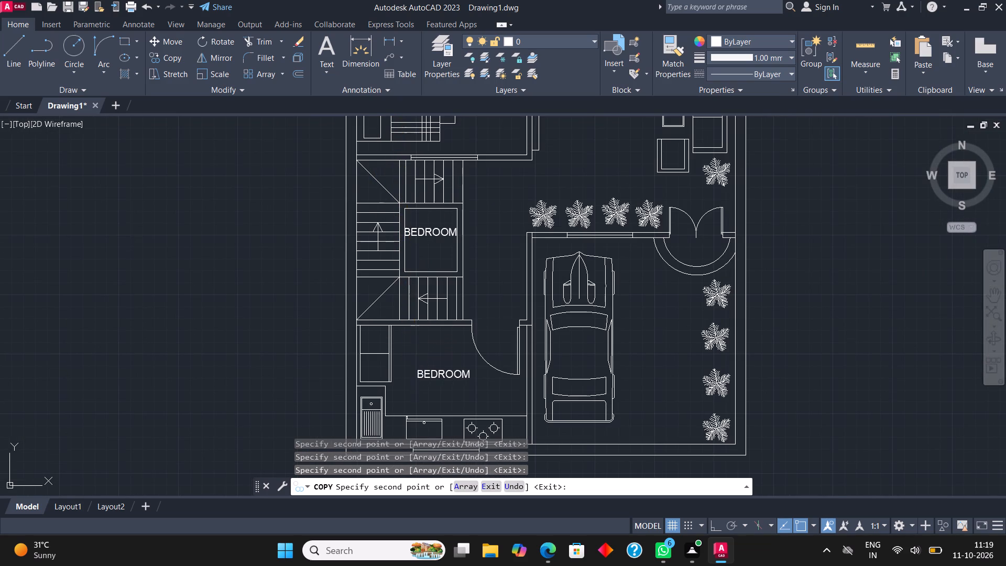
click(631, 369)
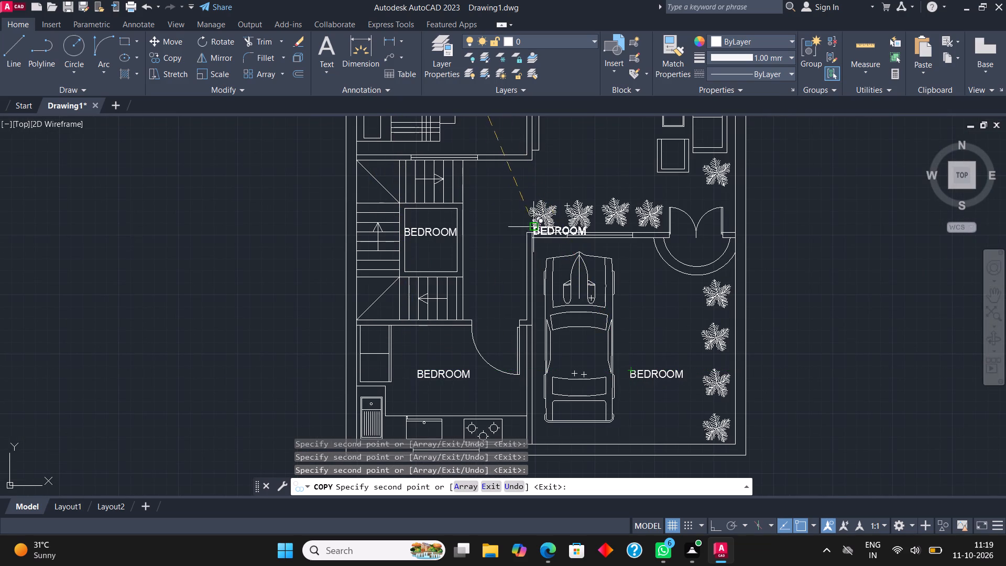
middle_drag(554, 205, 493, 357)
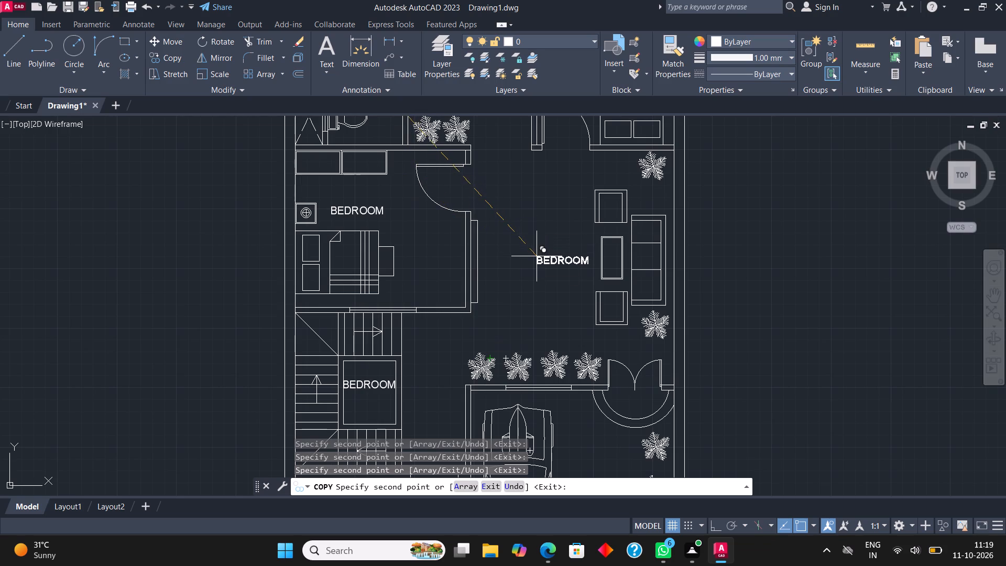
click(537, 256)
scroll(543, 369, down, 2)
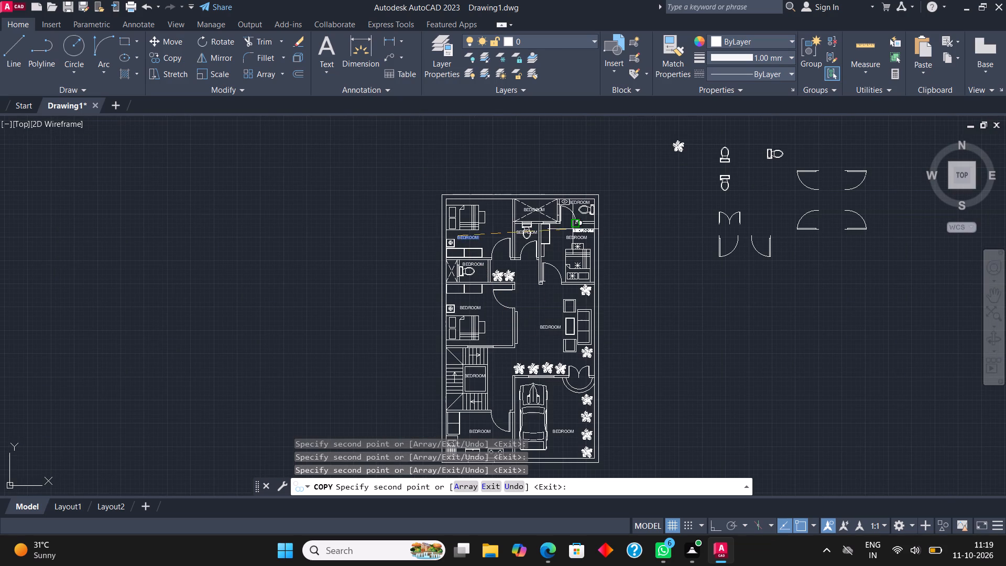
scroll(529, 238, up, 2)
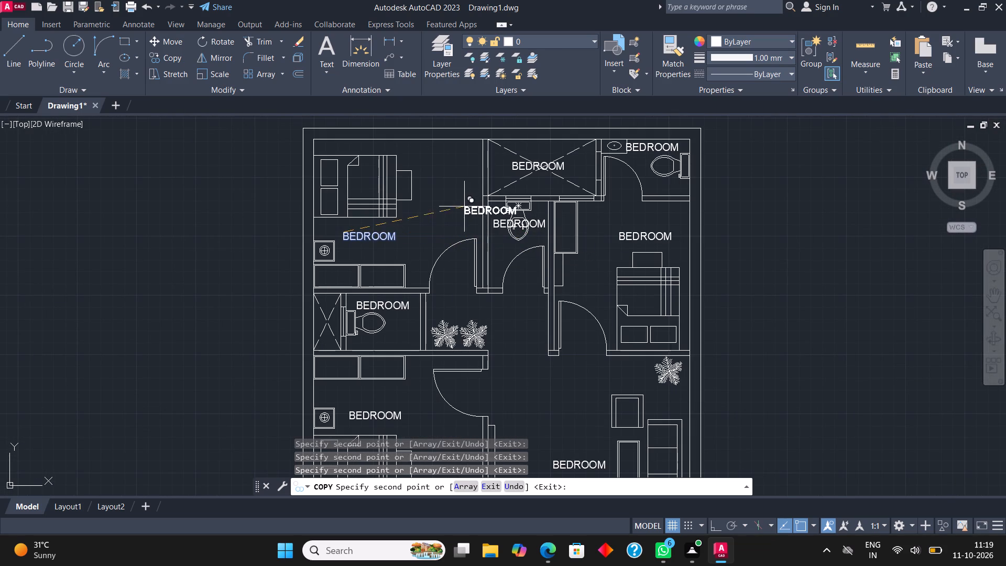
scroll(457, 229, down, 2)
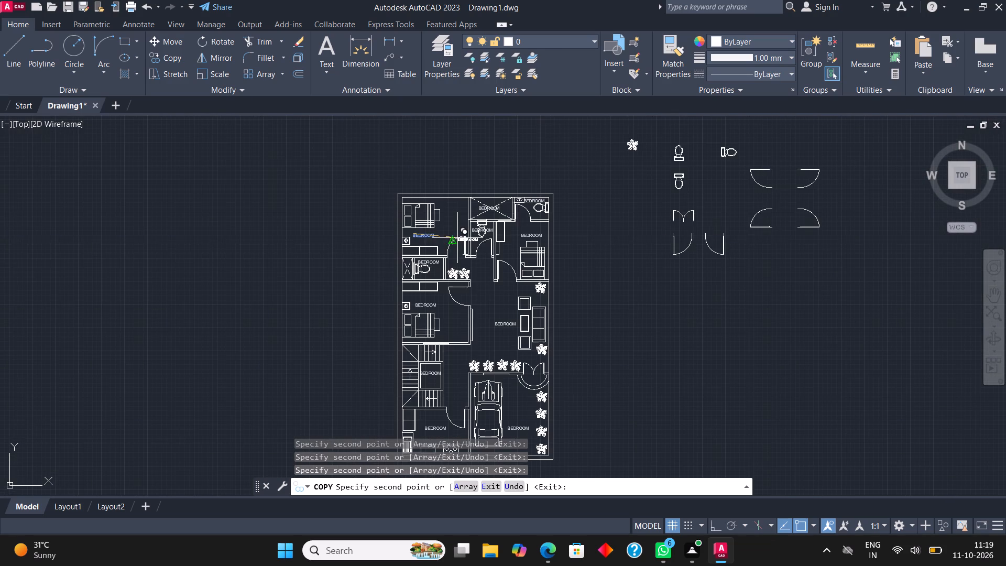
key(Escape)
Change the BEDROOM label in the upper crossed shaft to O.T.S.
middle_drag(465, 256, 491, 274)
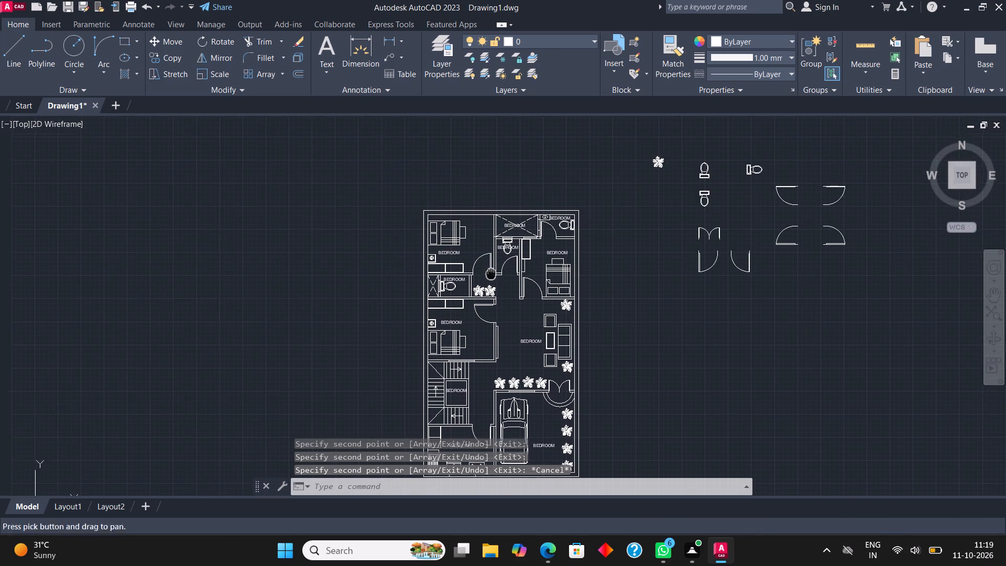
scroll(471, 209, up, 2)
middle_drag(642, 282, 558, 284)
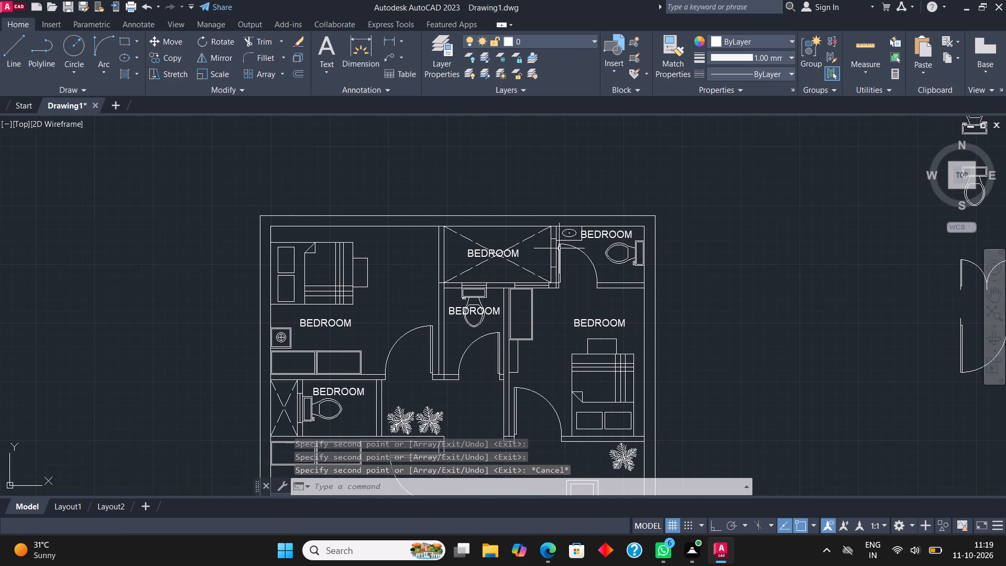
scroll(529, 248, up, 2)
click(501, 258)
right_click(500, 258)
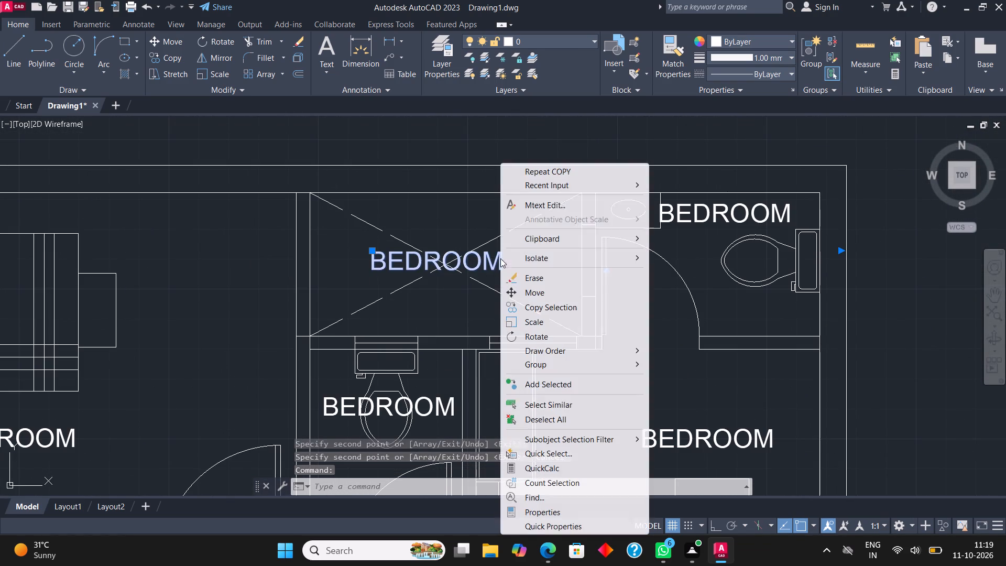
click(559, 205)
click(526, 269)
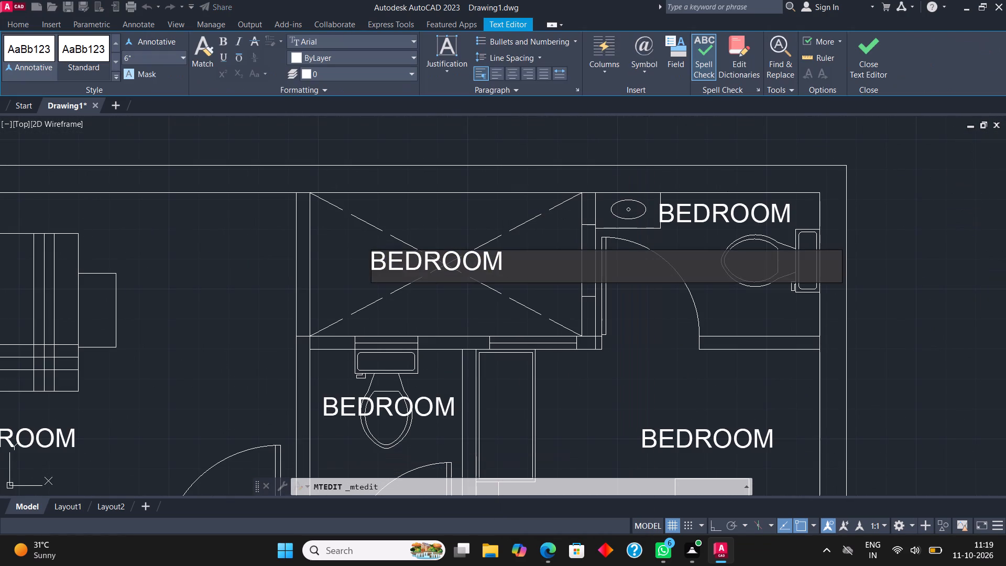
key(BackSpace)
key(BackSpace)
key(BackSpace)
key(BackSpace)
key(BackSpace)
key(BackSpace)
key(BackSpace)
key(BackSpace)
key(BackSpace)
key(BackSpace)
key(BackSpace)
key(BackSpace)
key(BackSpace)
key(BackSpace)
key(BackSpace)
key(BackSpace)
key(BackSpace)
key(BackSpace)
key(BackSpace)
text(OTS)
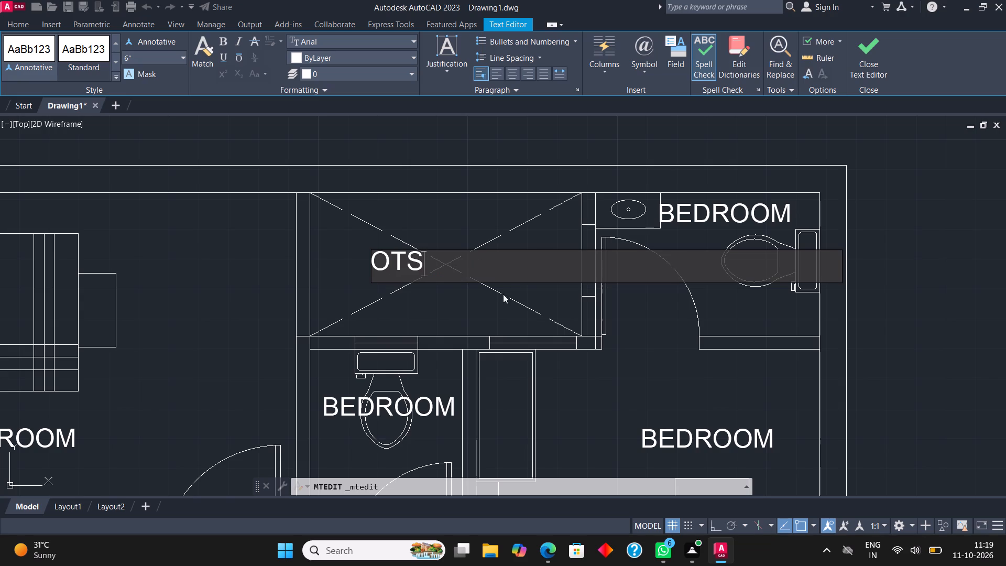
click(392, 265)
key(period)
click(415, 262)
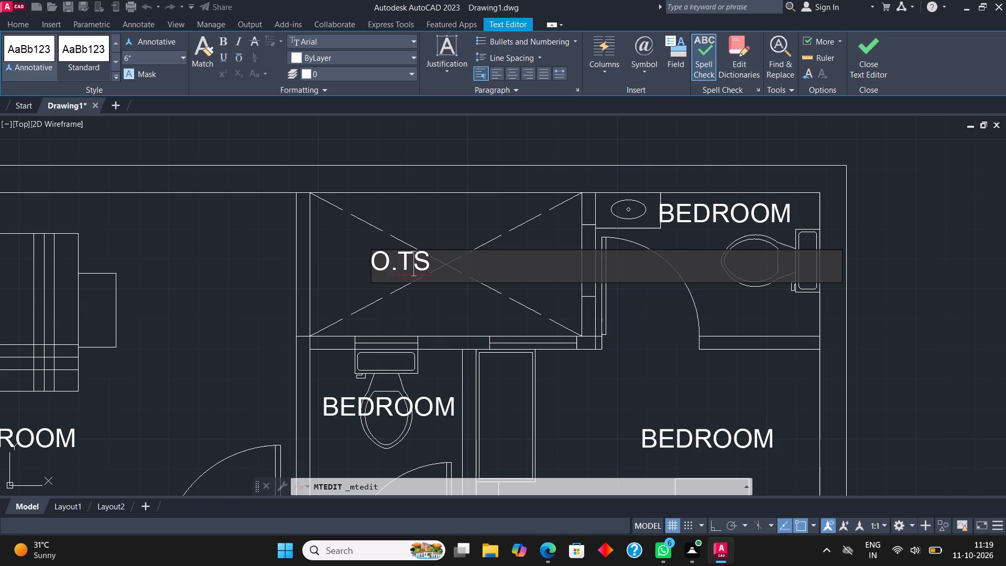
key(period)
click(855, 62)
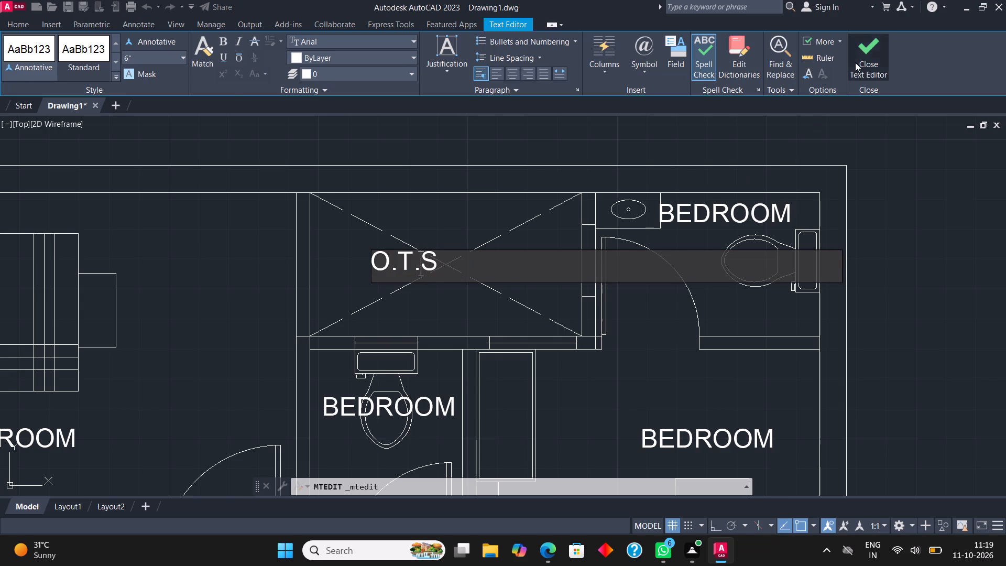
Move the O.T.S label to the centre of the crossed shaft.
click(387, 254)
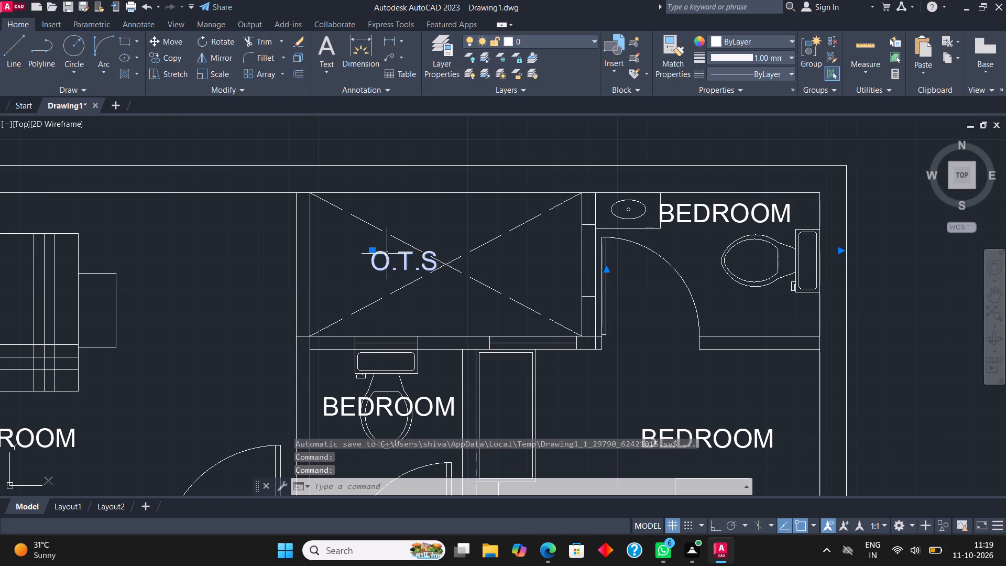
click(173, 38)
click(383, 253)
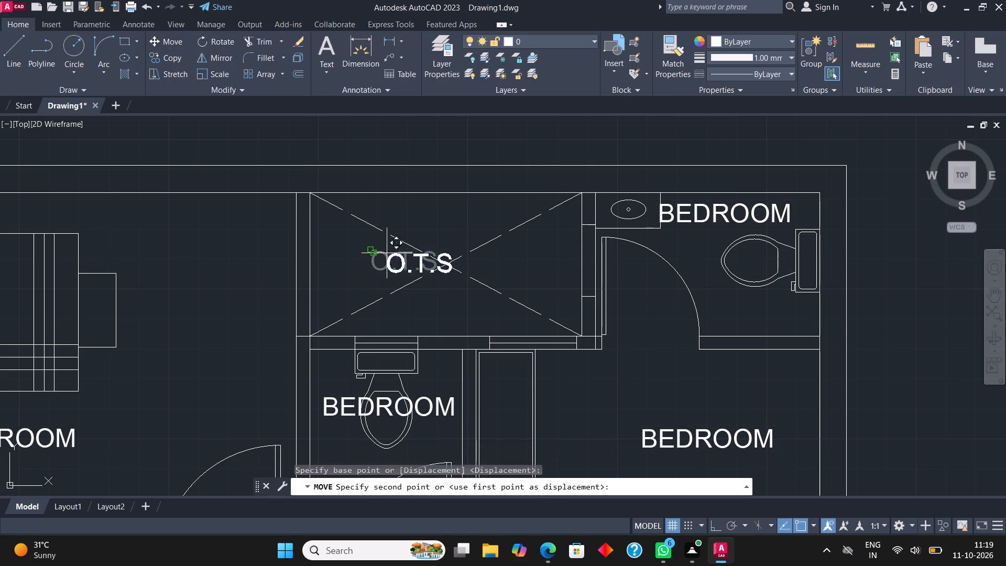
click(415, 253)
Change the BEDROOM label in the upper-right toilet to TOILET/ with BATH on a second line.
scroll(269, 268, down, 3)
scroll(390, 257, up, 4)
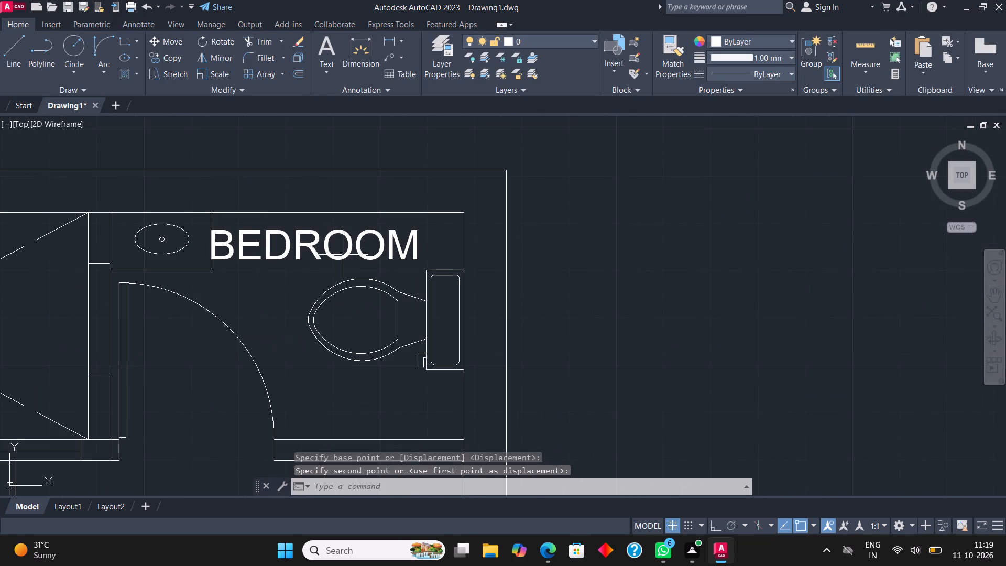
click(319, 249)
click(311, 237)
right_click(311, 238)
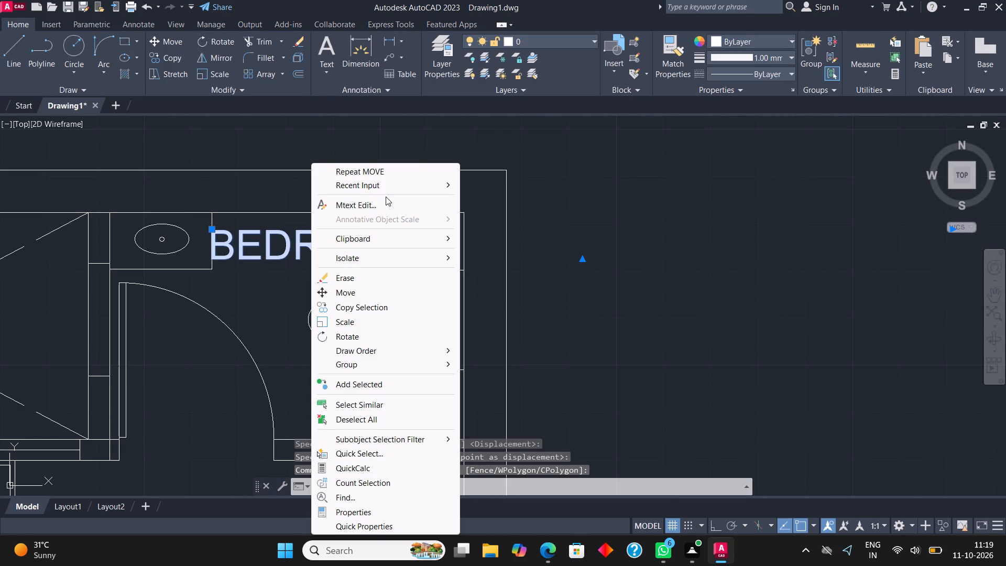
click(388, 202)
click(432, 250)
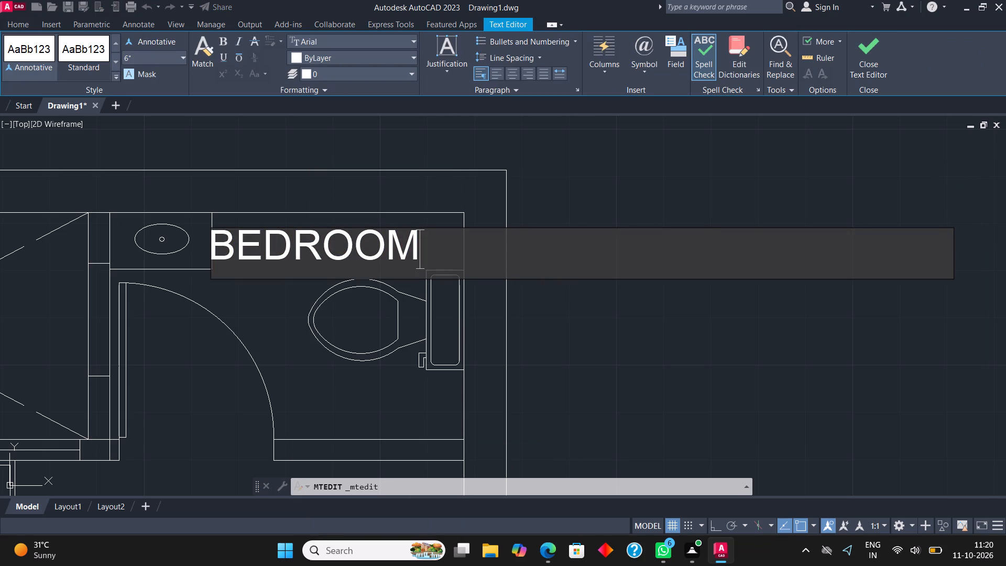
key(BackSpace)
key(BackSpace)
key(BackSpace)
key(BackSpace)
key(BackSpace)
key(BackSpace)
key(BackSpace)
key(BackSpace)
key(BackSpace)
key(BackSpace)
key(BackSpace)
key(BackSpace)
key(BackSpace)
key(BackSpace)
key(BackSpace)
key(BackSpace)
text(TOILET)
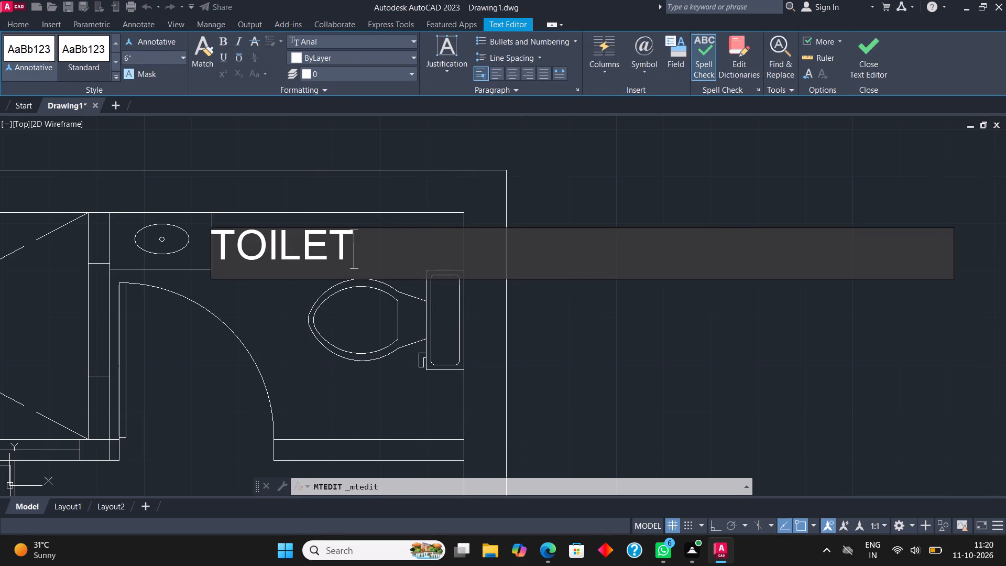
key(slash)
key(Return)
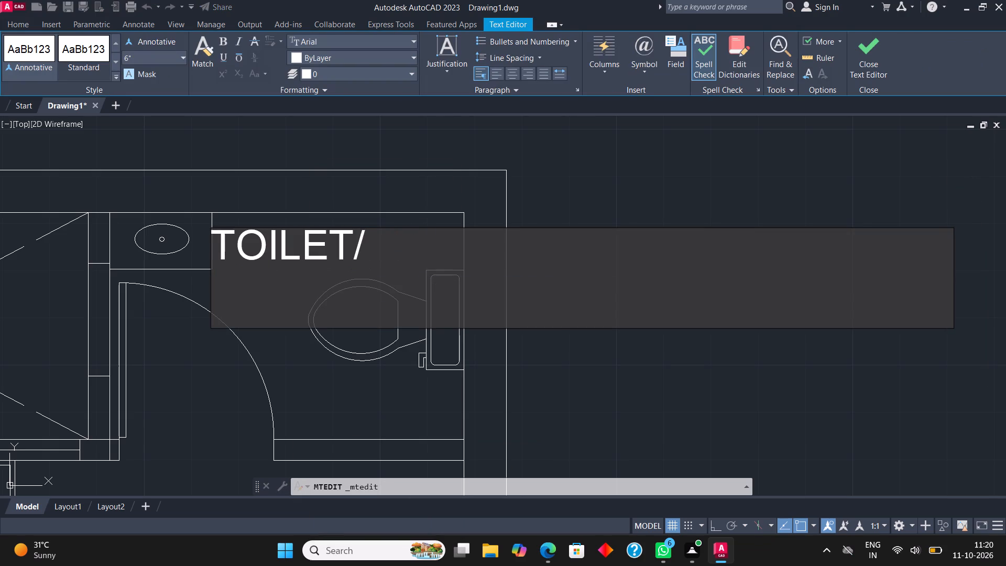
text(BATH)
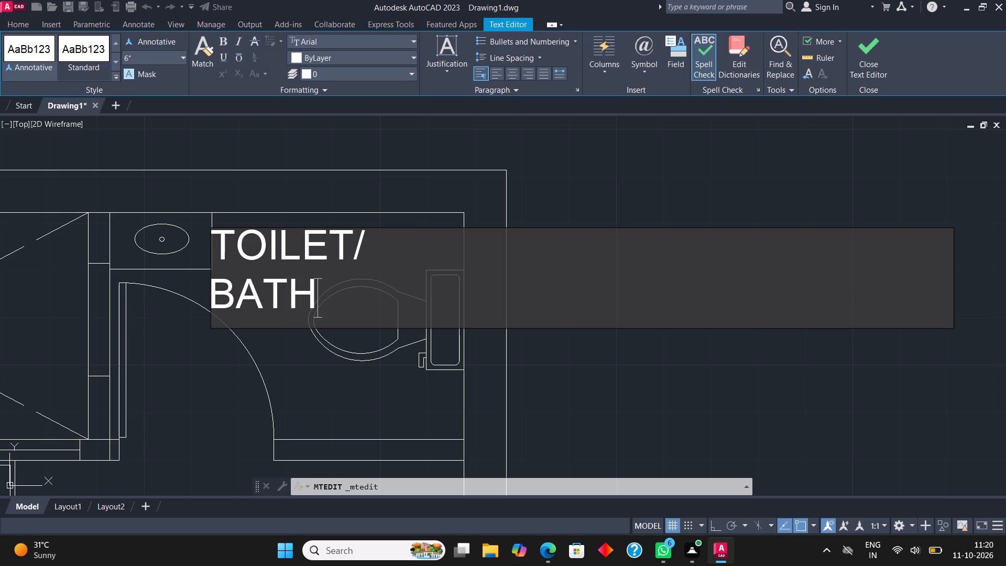
click(881, 47)
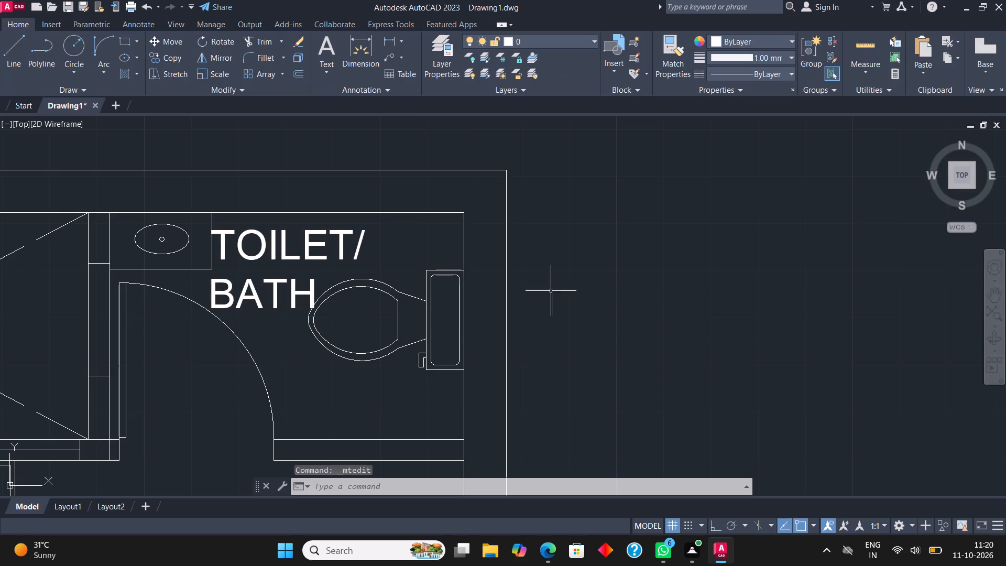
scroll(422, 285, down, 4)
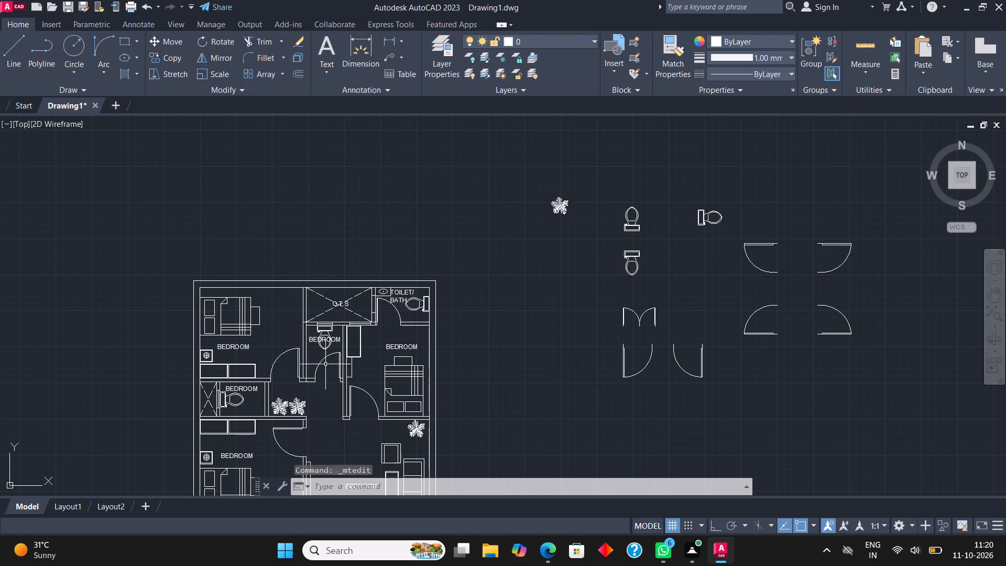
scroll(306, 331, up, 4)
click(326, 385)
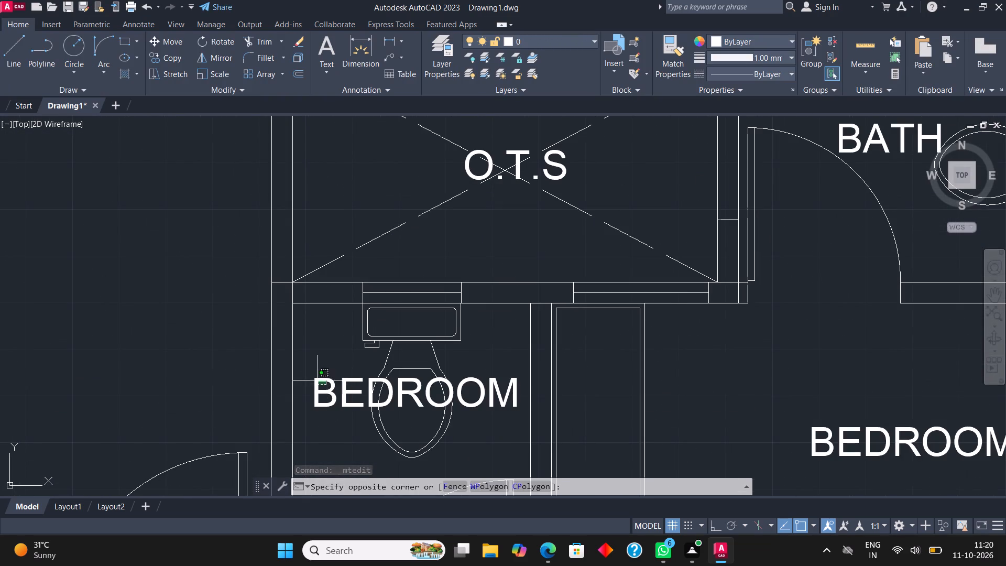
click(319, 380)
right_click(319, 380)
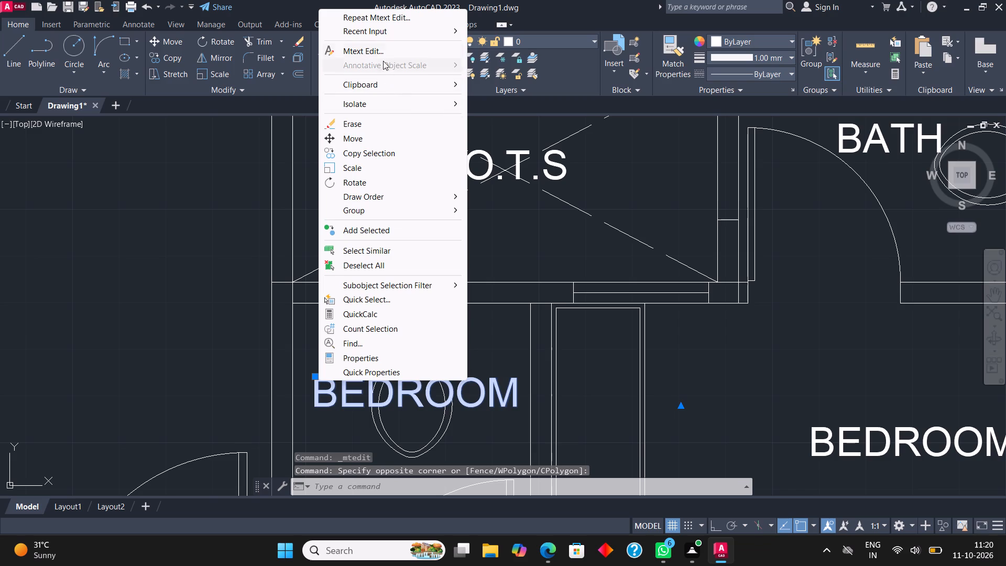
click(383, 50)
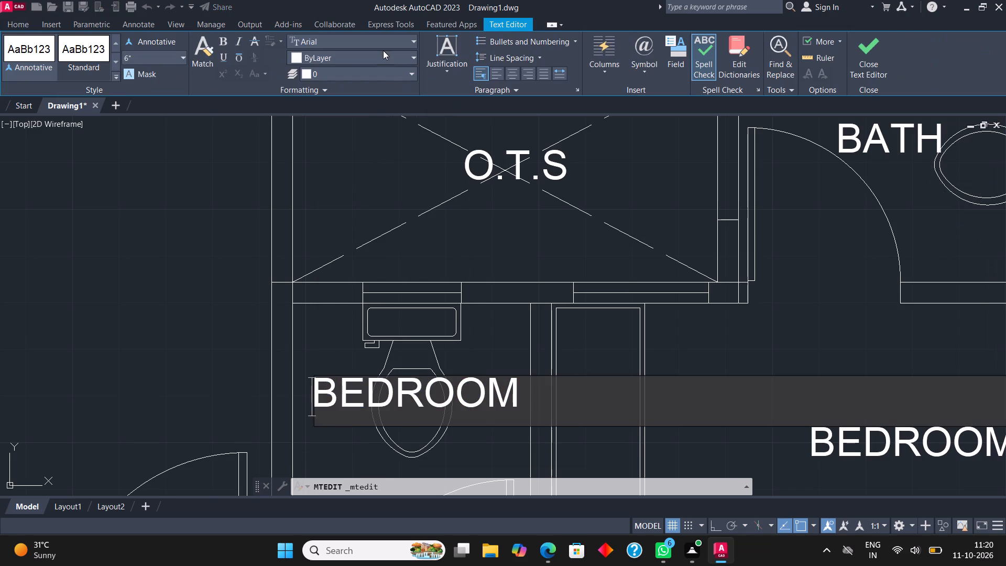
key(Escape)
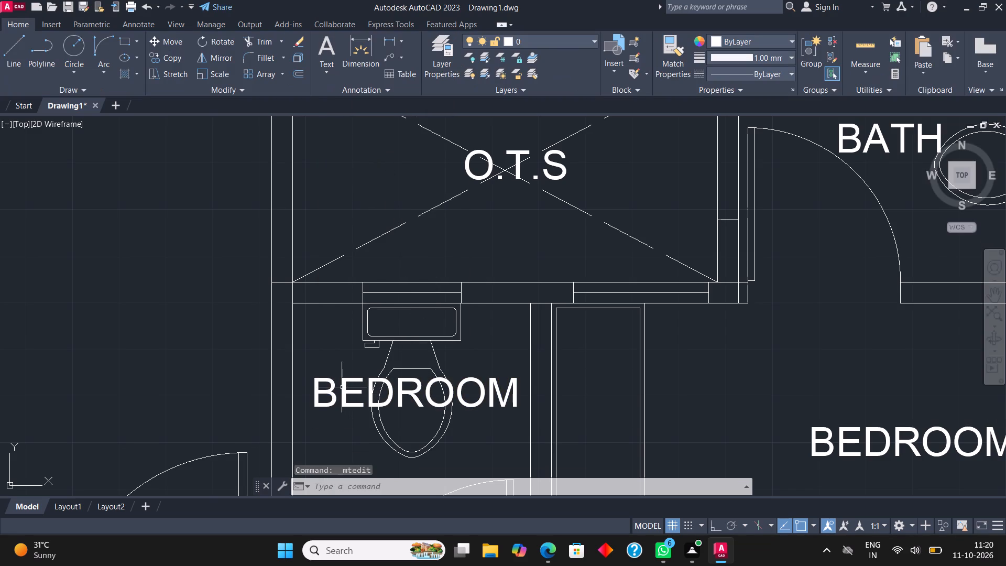
Delete the BEDROOM label from the middle toilet below the O.T.S shaft.
click(342, 387)
key(Delete)
scroll(342, 387, down, 2)
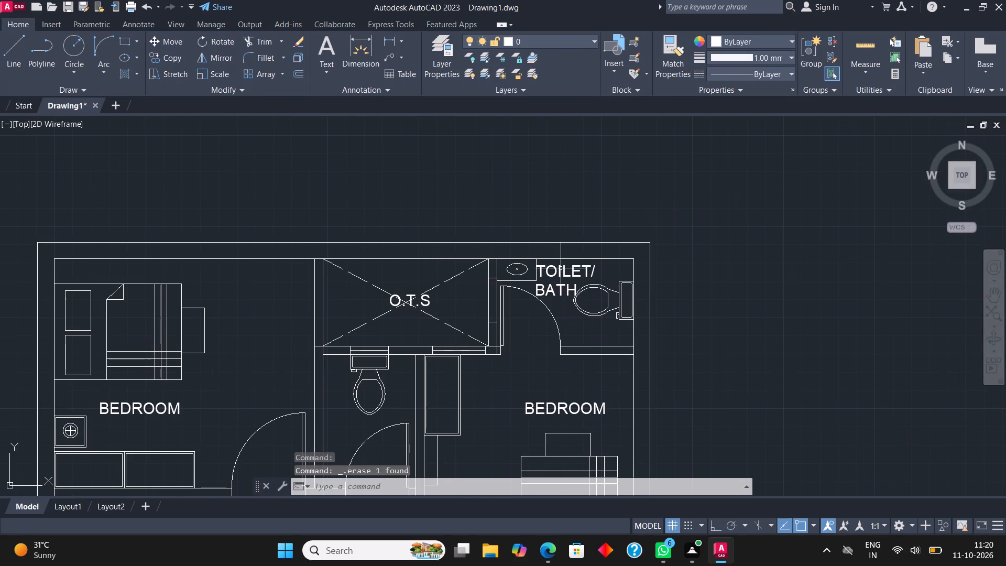
Copy the TOILET/BATH label from the upper-right toilet into the toilet below the O.T.S shaft and the left toilet.
click(562, 267)
click(171, 56)
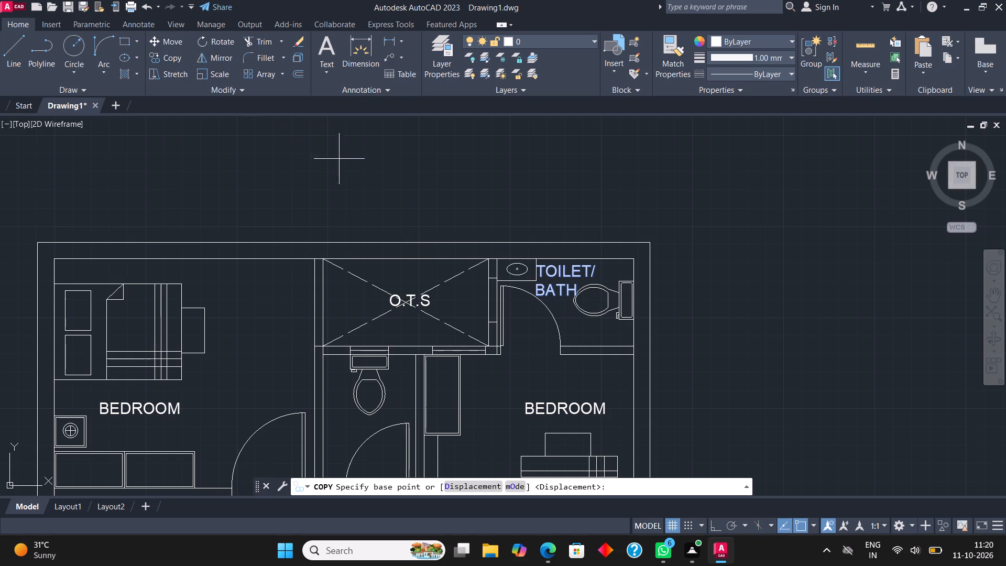
click(565, 288)
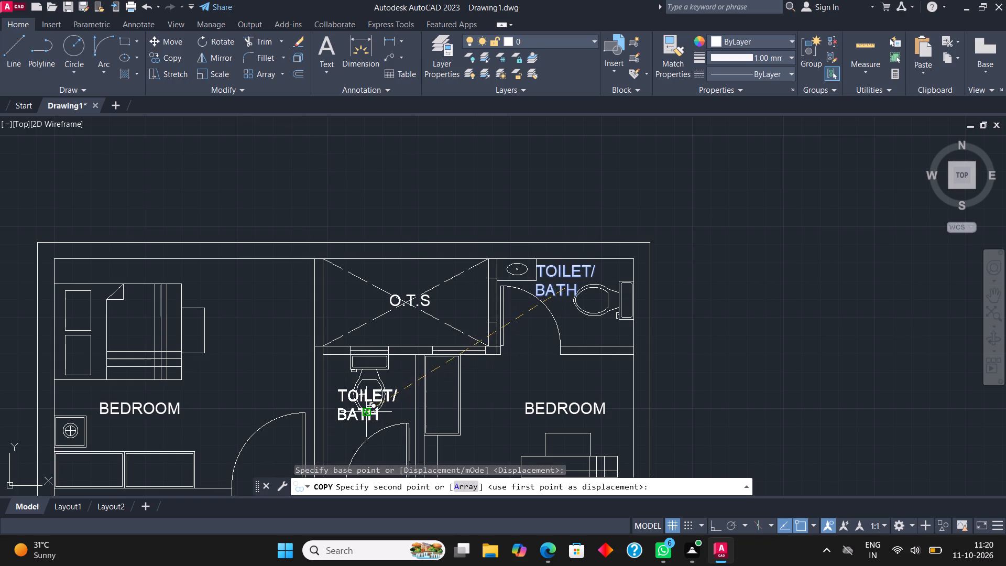
scroll(391, 357, down, 1)
scroll(390, 369, up, 3)
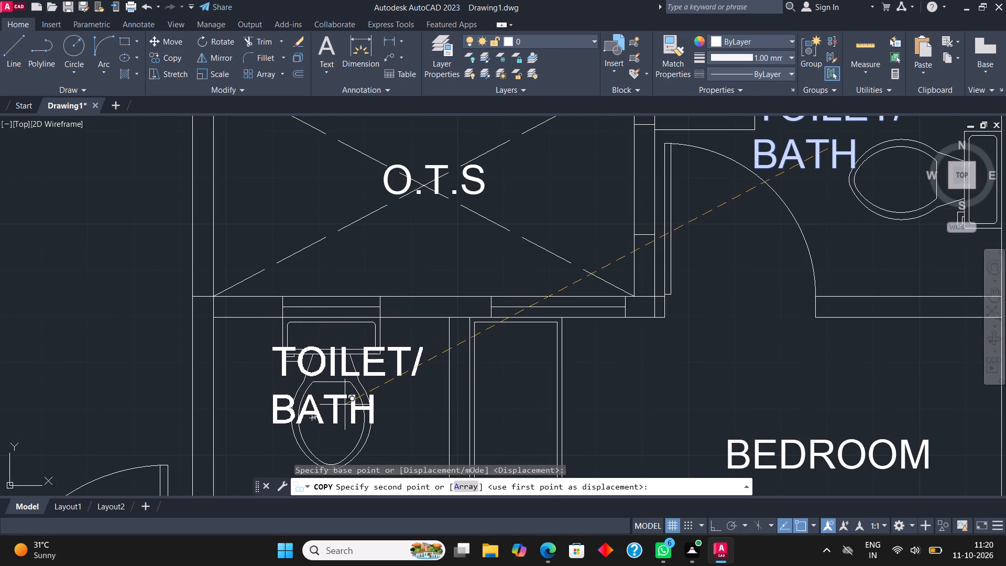
click(345, 411)
scroll(512, 252, down, 2)
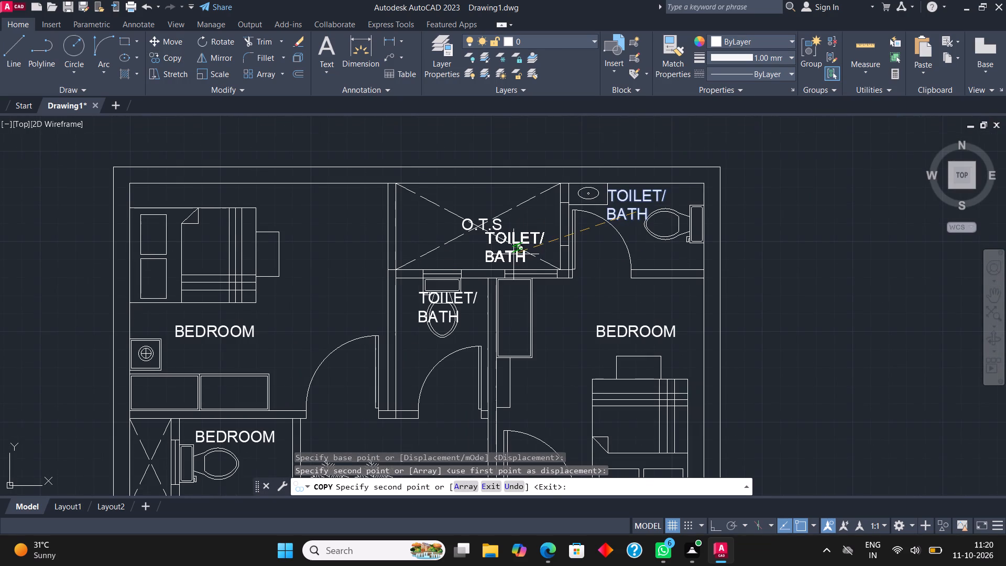
scroll(530, 223, down, 3)
scroll(526, 245, up, 2)
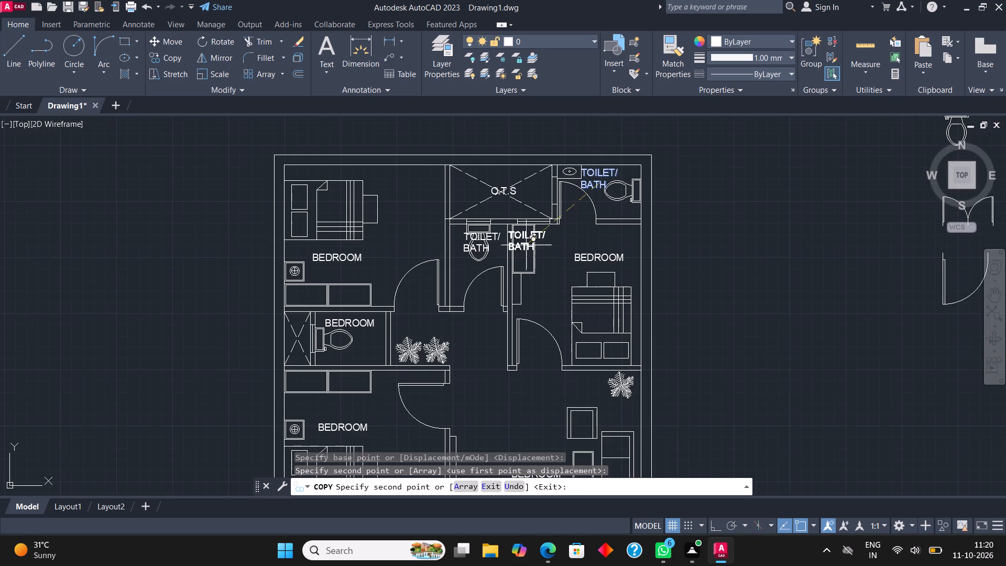
scroll(340, 352, up, 3)
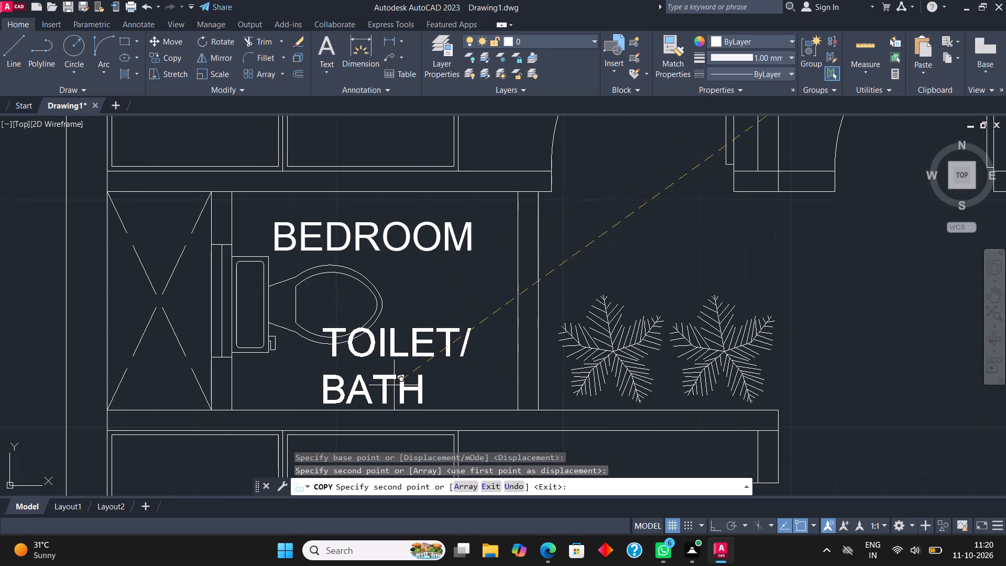
click(380, 331)
key(Escape)
Delete the BEDROOM label from the left toilet.
click(377, 255)
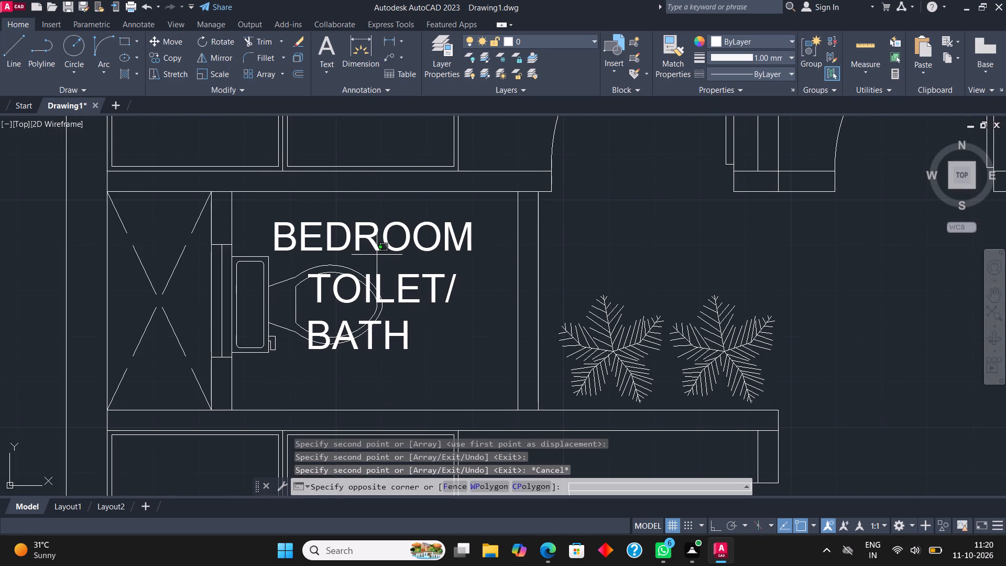
click(368, 205)
key(Delete)
Reposition the TOILET/BATH label in the left toilet near the centre of the room, overlapping the front of the WC.
click(345, 294)
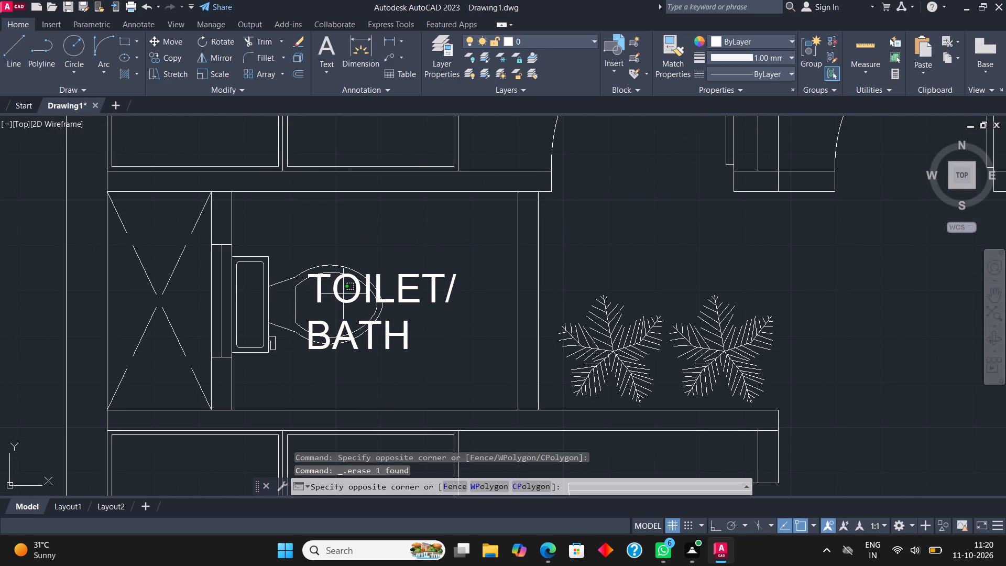
click(331, 286)
click(172, 42)
click(374, 340)
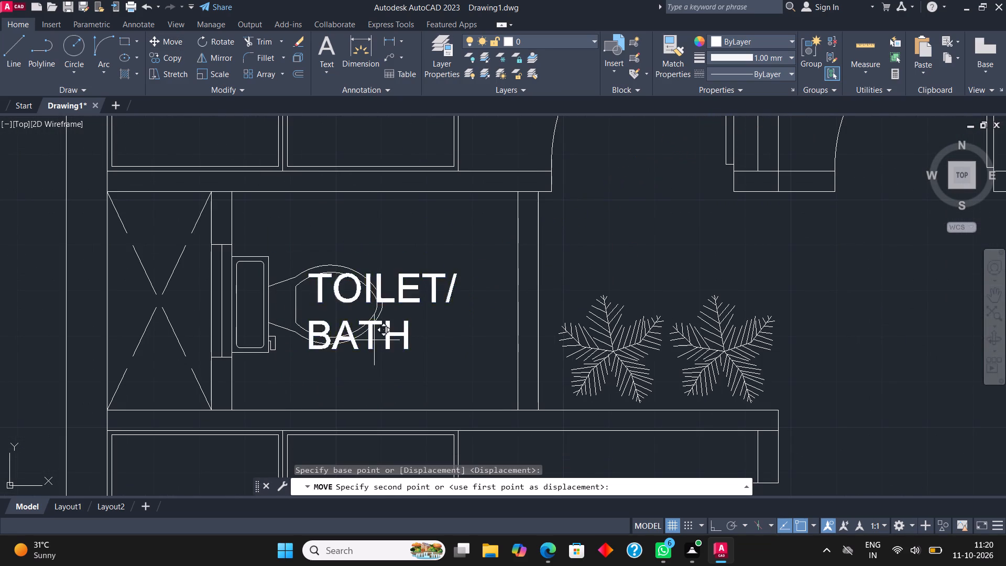
click(368, 267)
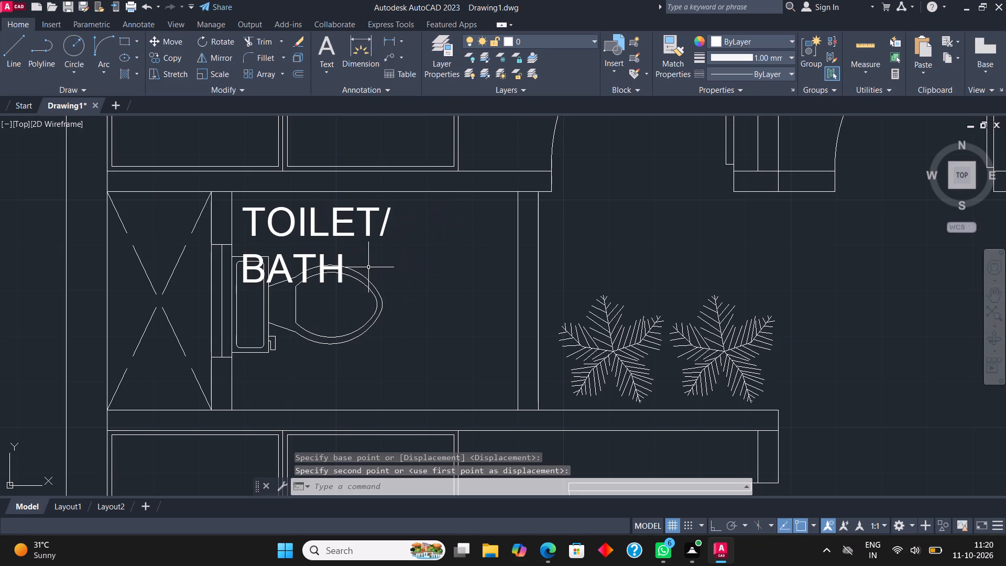
click(308, 217)
click(248, 213)
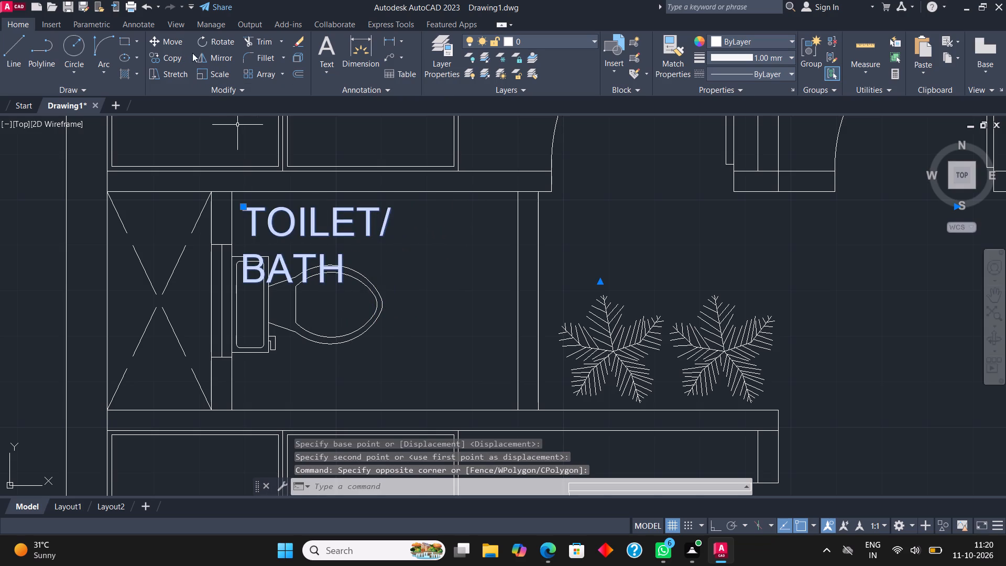
click(180, 39)
click(283, 224)
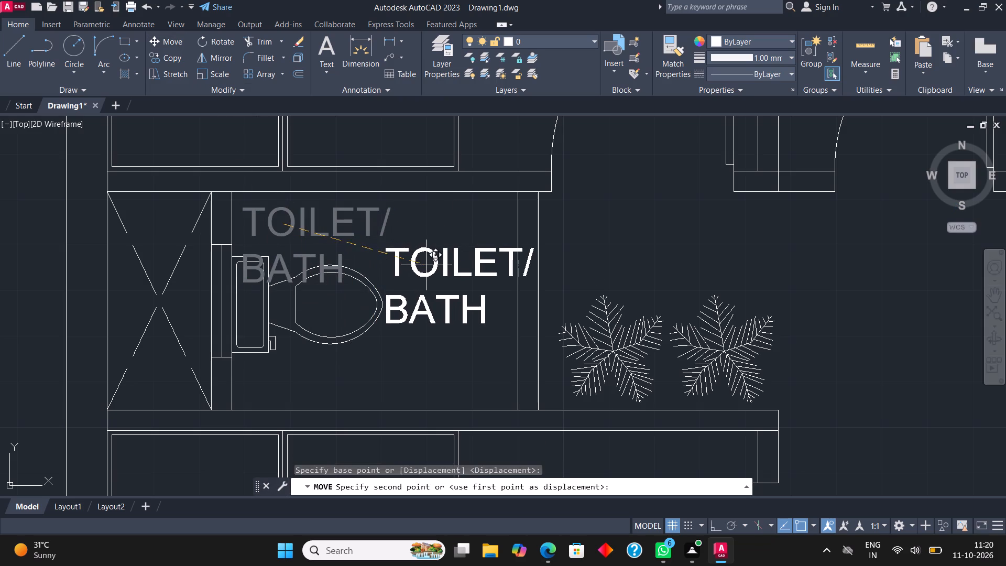
click(377, 277)
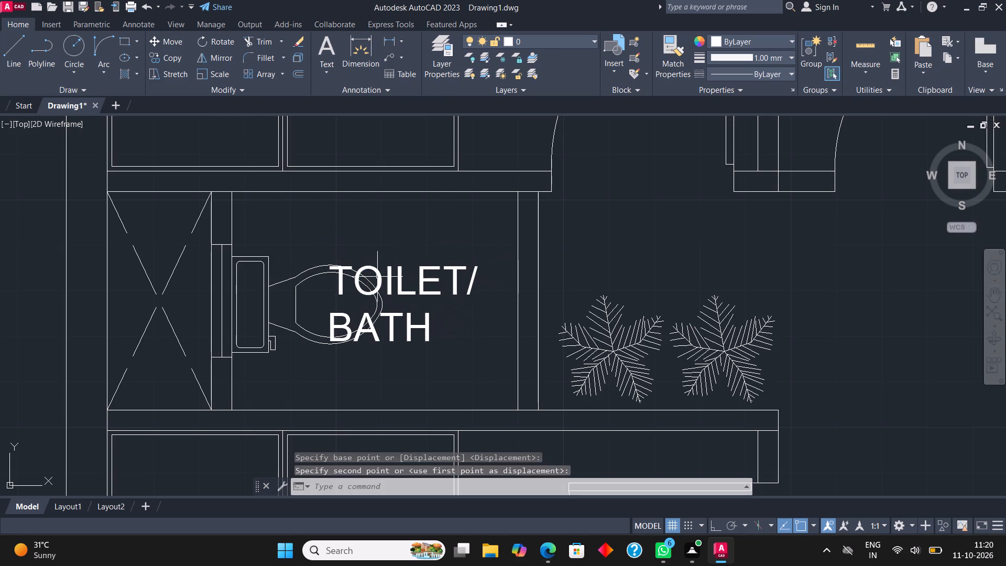
Change the BEDROOM label in the rectangle between the stair flights to DINING with AREA on a second line.
scroll(379, 243, down, 2)
middle_drag(395, 253, 419, 329)
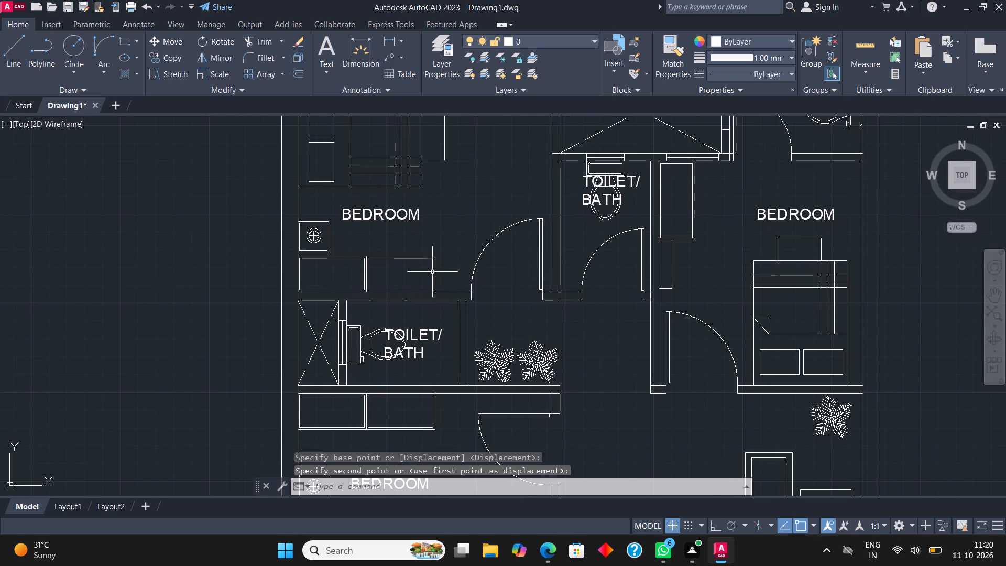
scroll(431, 268, down, 1)
middle_drag(424, 356, 433, 246)
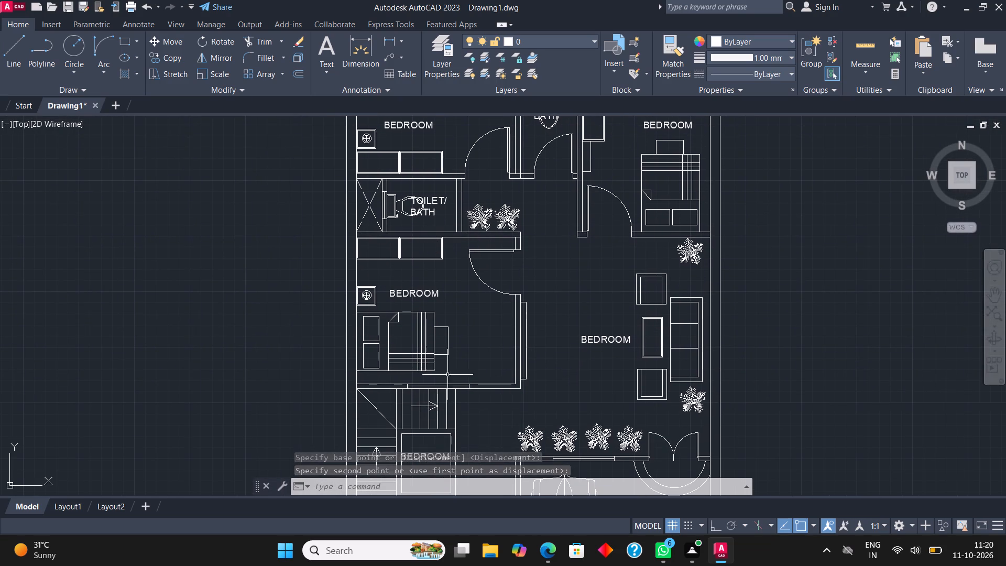
middle_drag(454, 368, 442, 272)
scroll(406, 395, up, 1)
scroll(398, 339, up, 2)
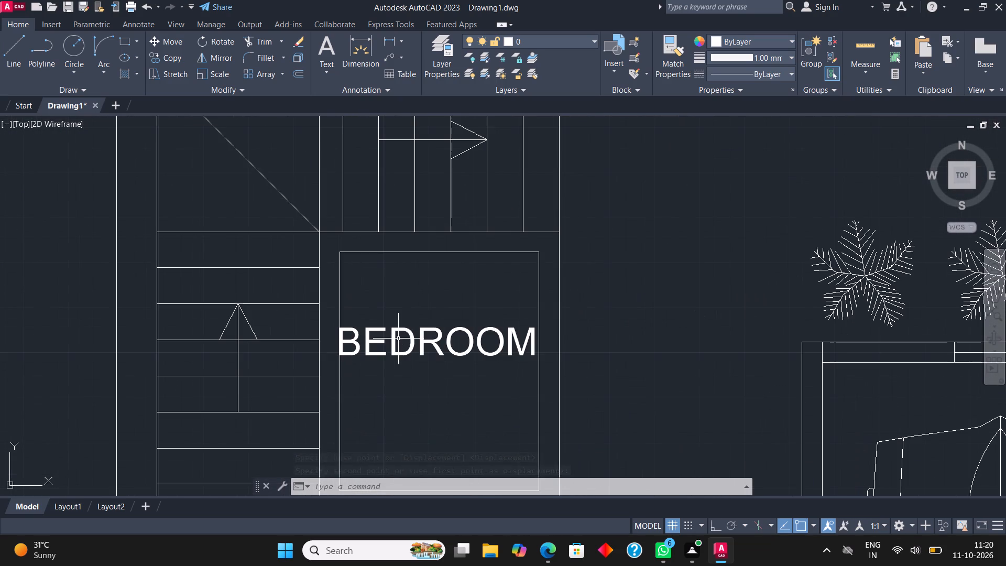
click(398, 339)
click(388, 331)
right_click(387, 331)
click(440, 203)
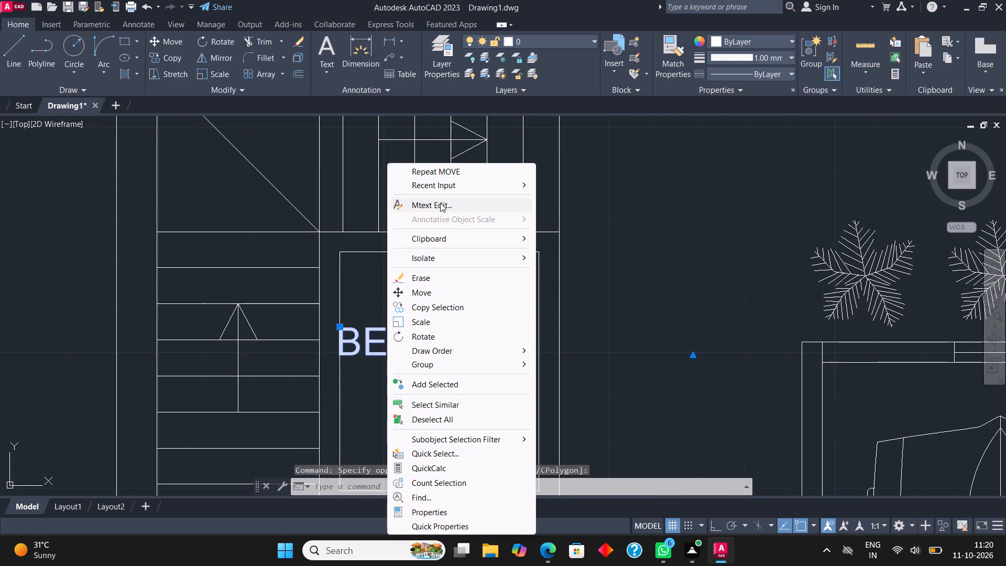
click(541, 333)
key(BackSpace)
key(BackSpace)
key(BackSpace)
key(BackSpace)
key(BackSpace)
key(BackSpace)
key(BackSpace)
key(BackSpace)
key(BackSpace)
key(BackSpace)
key(BackSpace)
key(BackSpace)
key(BackSpace)
key(BackSpace)
key(BackSpace)
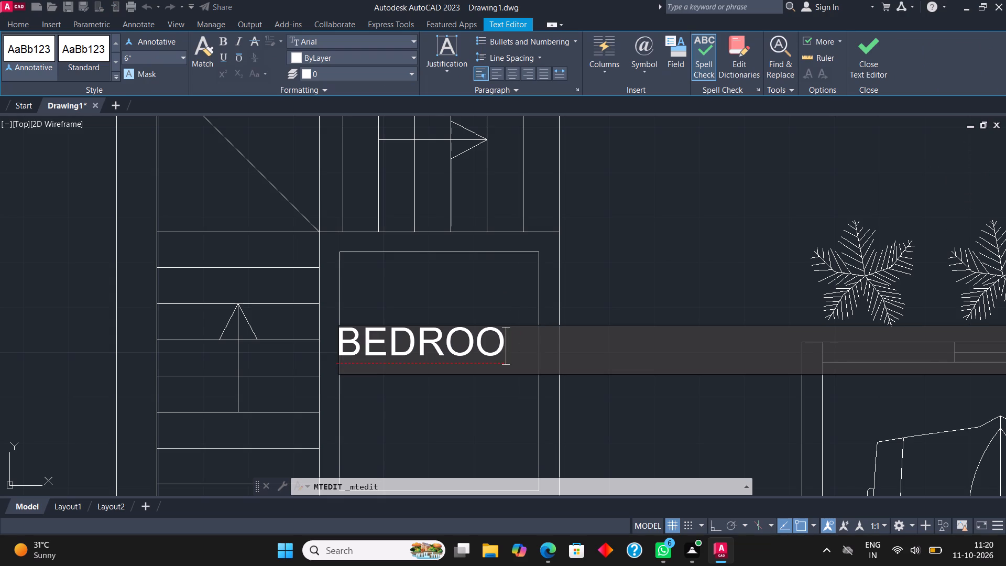
text(DINING)
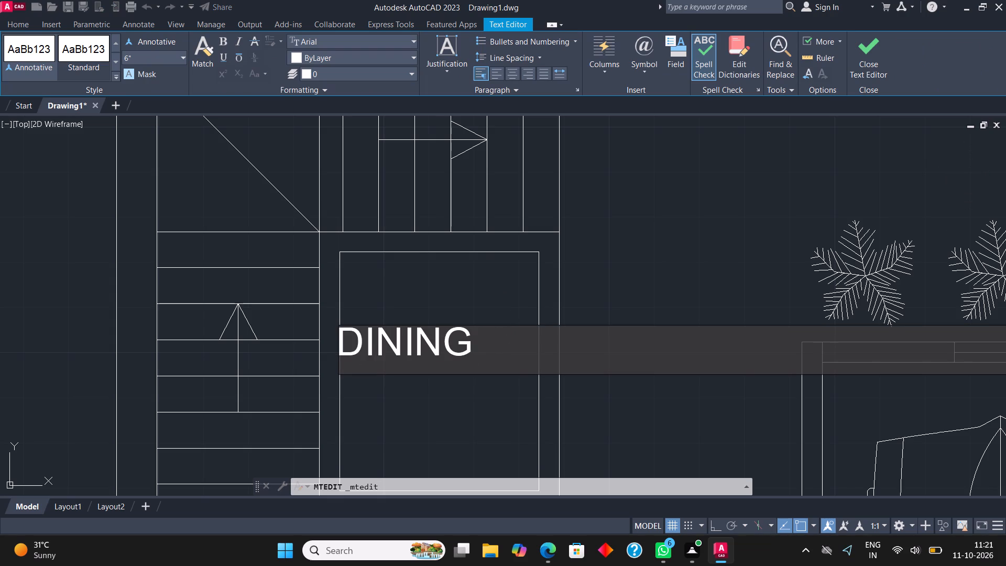
key(Return)
text(AREA)
scroll(542, 334, up, 1)
click(876, 51)
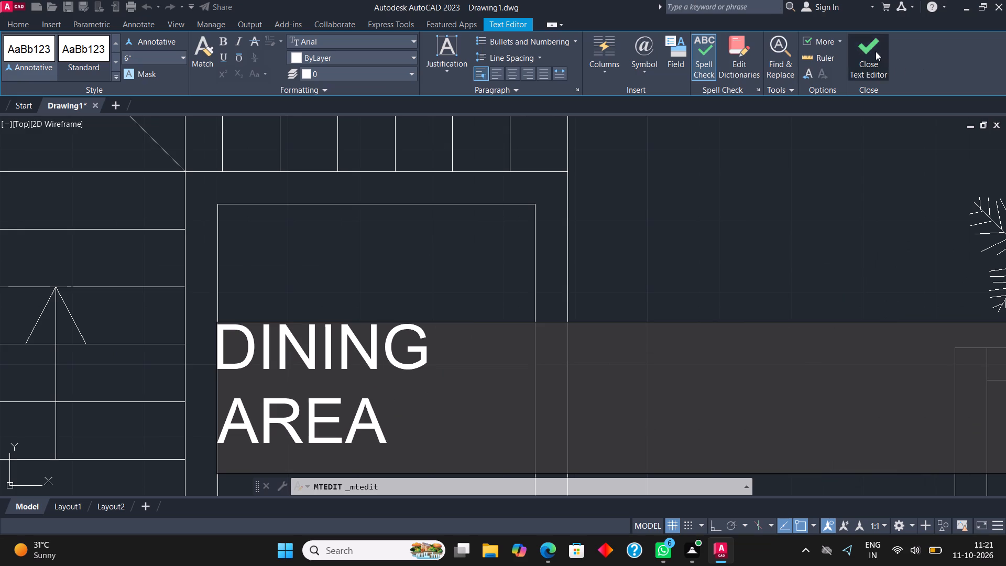
Move the DINING AREA label inward from the edge, towards the middle of the rectangle between the stairs.
scroll(334, 502, down, 4)
scroll(374, 242, down, 2)
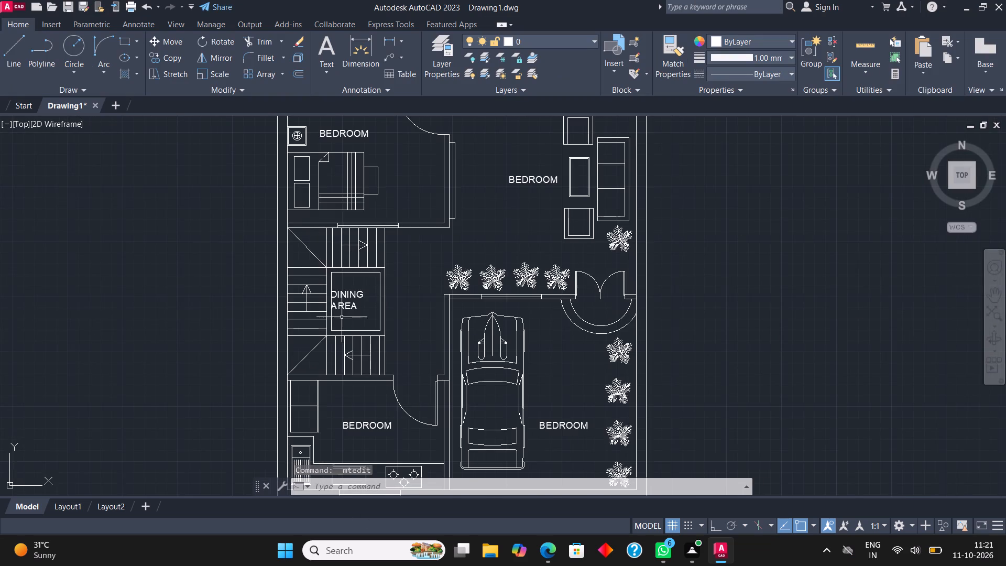
scroll(335, 310, up, 4)
click(335, 300)
click(324, 285)
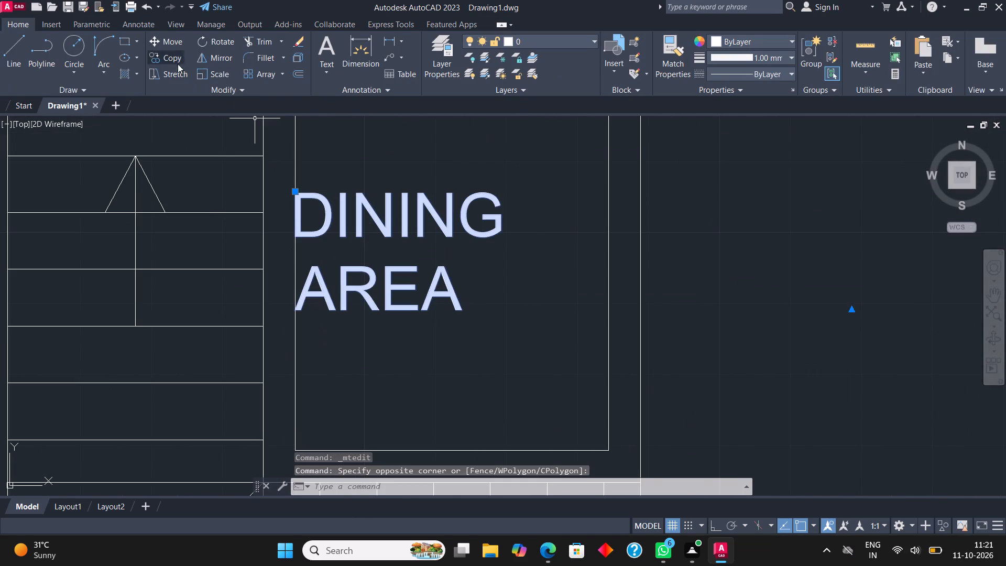
click(173, 35)
click(381, 253)
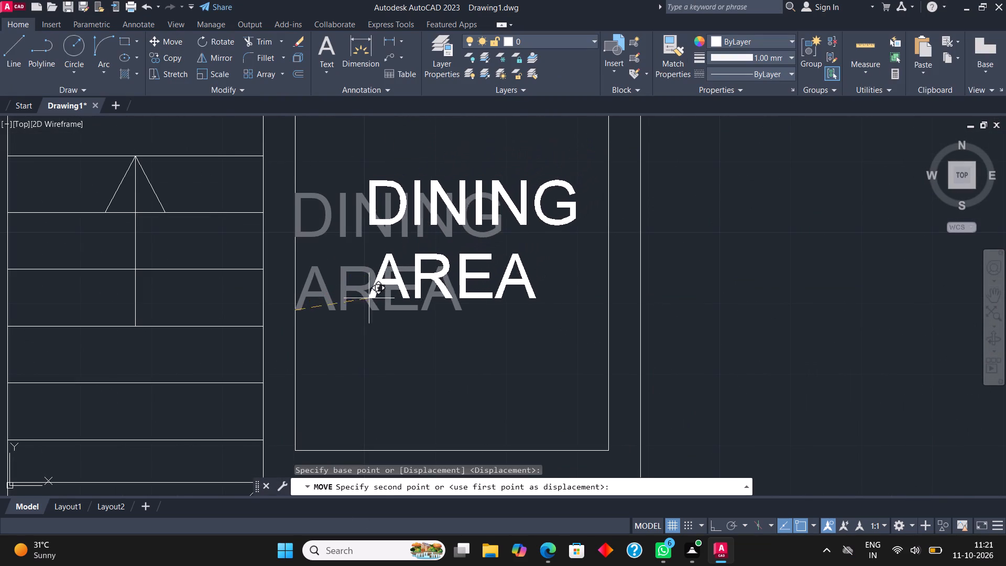
click(366, 306)
scroll(341, 213, down, 2)
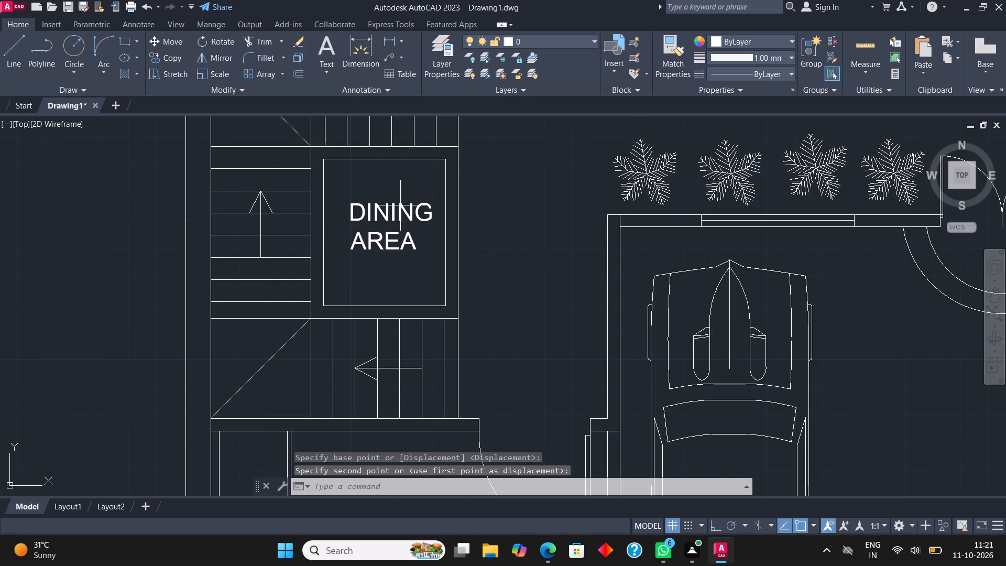
Change the BEDROOM label in the room with the stove and sink below the stairs to KITCHEN.
scroll(412, 190, down, 2)
scroll(417, 336, up, 4)
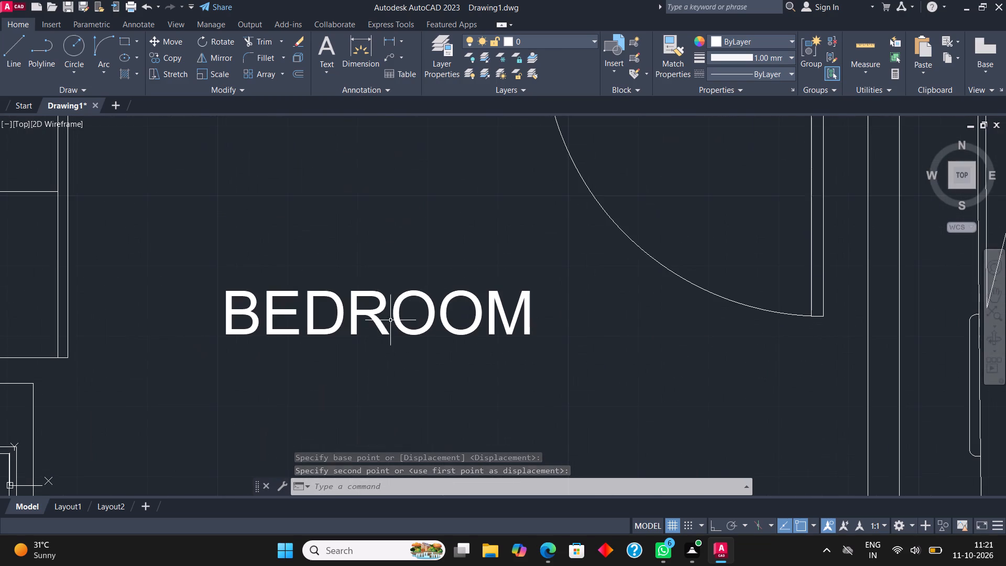
click(396, 319)
right_click(396, 319)
click(454, 207)
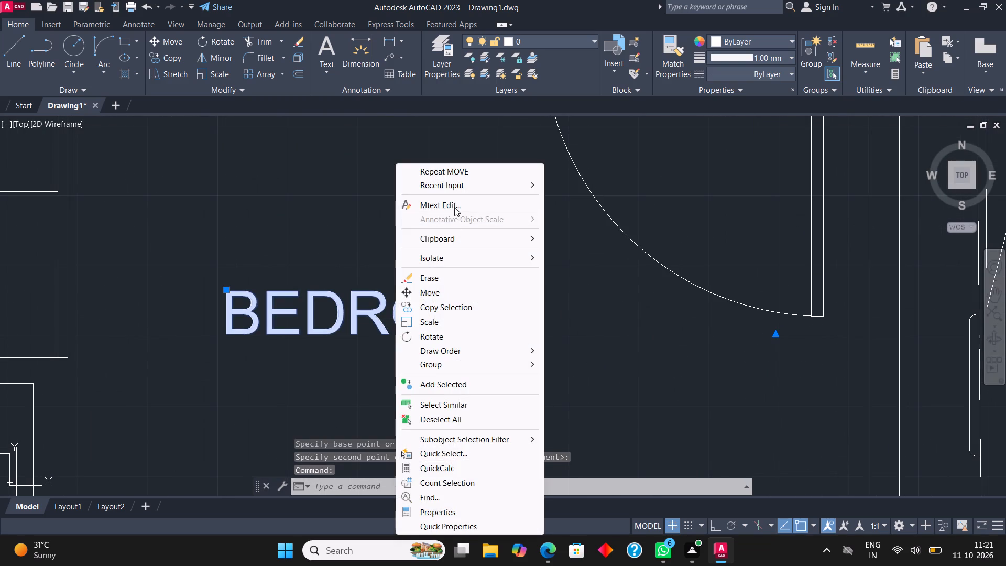
click(530, 324)
key(BackSpace)
key(BackSpace)
key(BackSpace)
key(BackSpace)
key(BackSpace)
key(BackSpace)
key(BackSpace)
key(BackSpace)
key(BackSpace)
key(BackSpace)
key(BackSpace)
key(BackSpace)
key(BackSpace)
key(BackSpace)
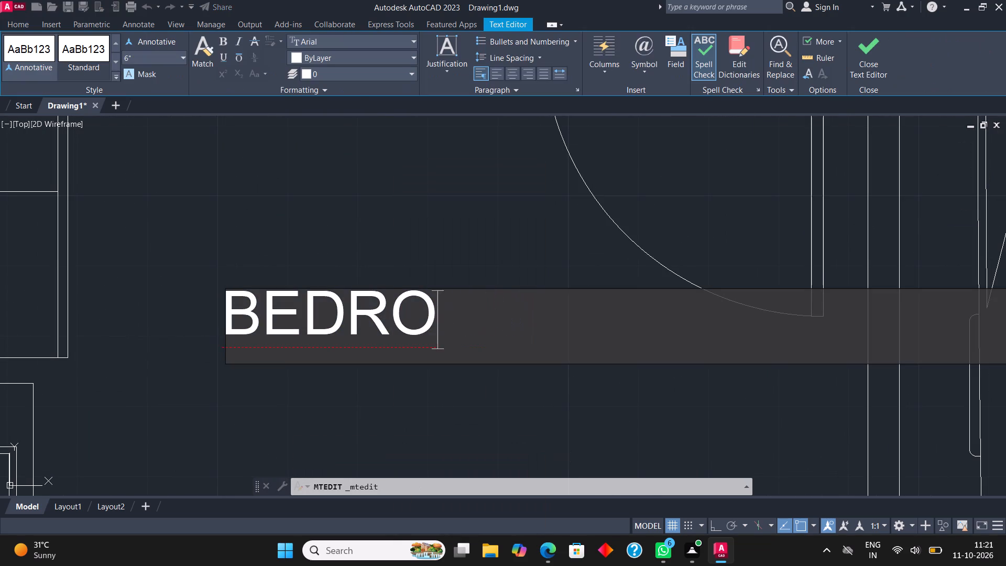
text(KITCHEN)
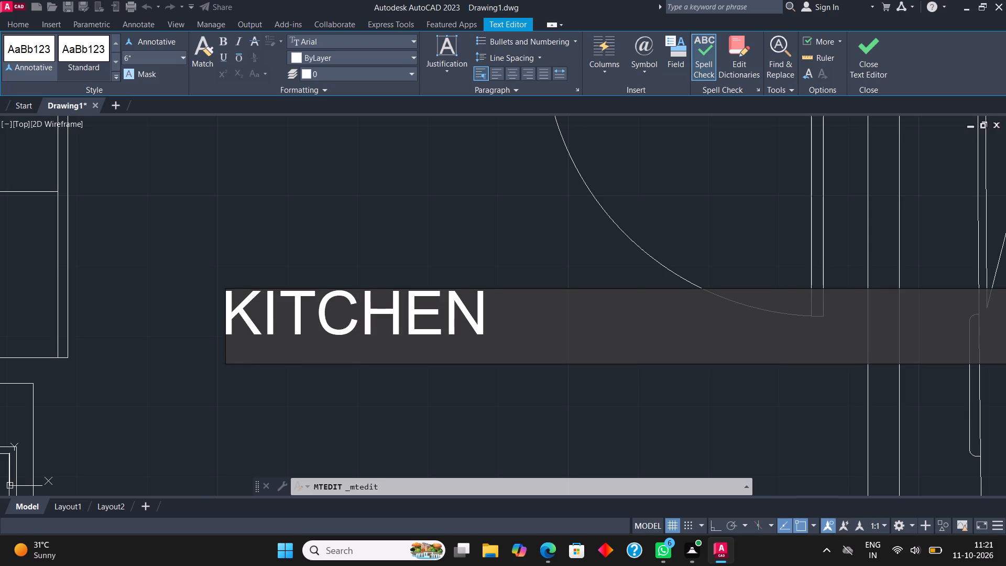
click(862, 38)
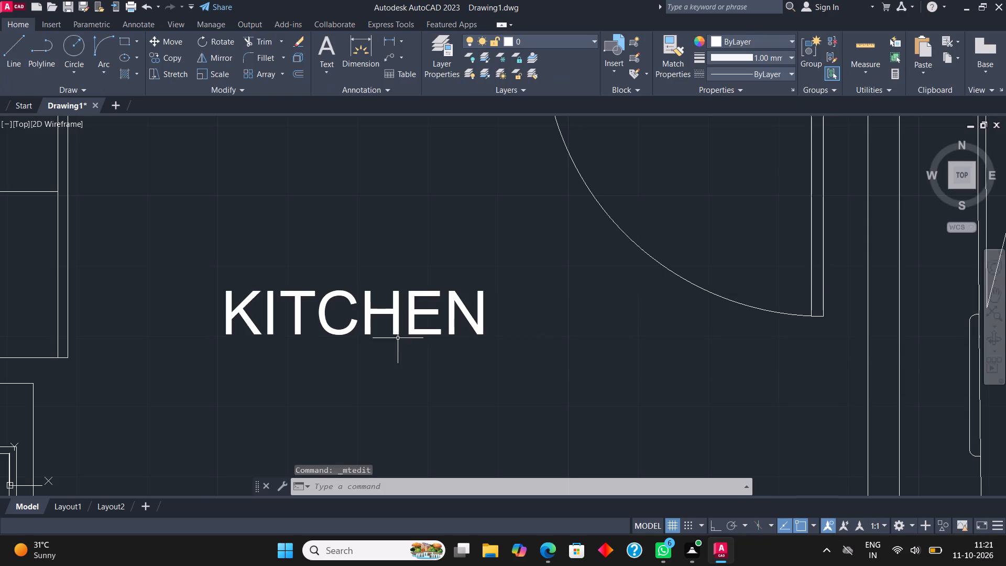
Change the BEDROOM label beside the parked car to PORCH.
scroll(368, 338, down, 4)
scroll(596, 321, up, 2)
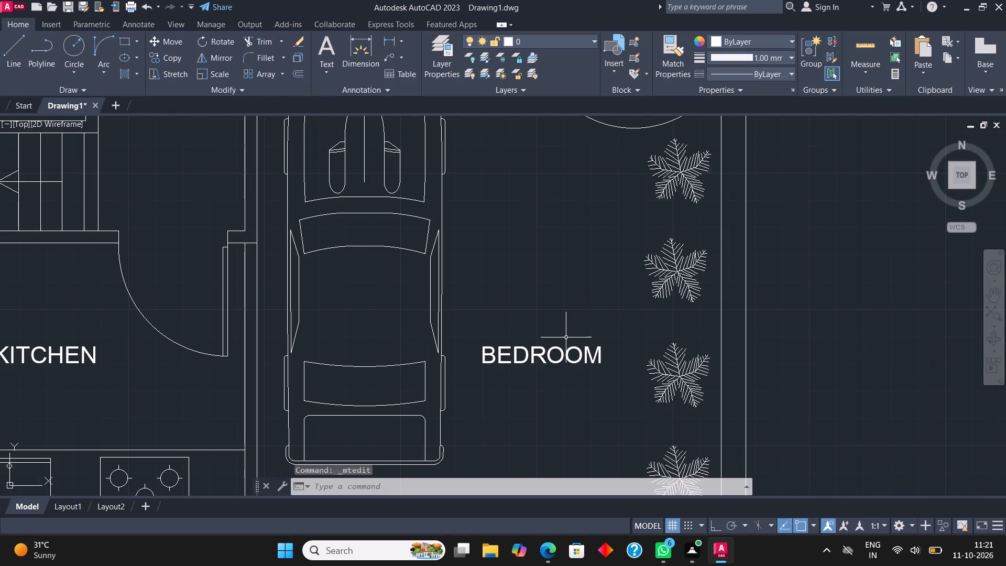
click(543, 351)
right_click(541, 351)
click(598, 206)
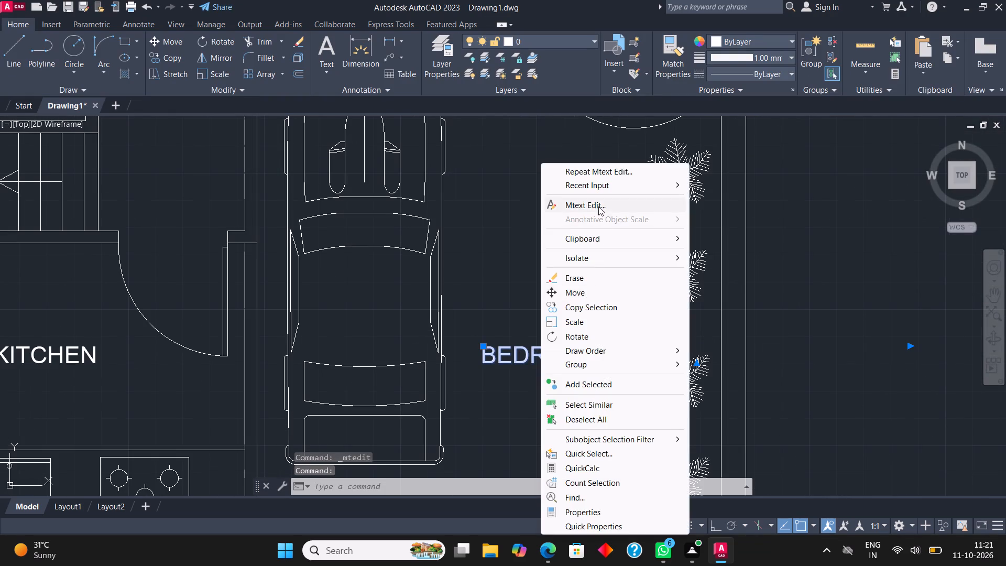
click(616, 363)
key(BackSpace)
key(BackSpace)
key(BackSpace)
key(BackSpace)
key(BackSpace)
key(BackSpace)
key(BackSpace)
key(BackSpace)
key(BackSpace)
key(BackSpace)
key(BackSpace)
key(BackSpace)
key(BackSpace)
key(BackSpace)
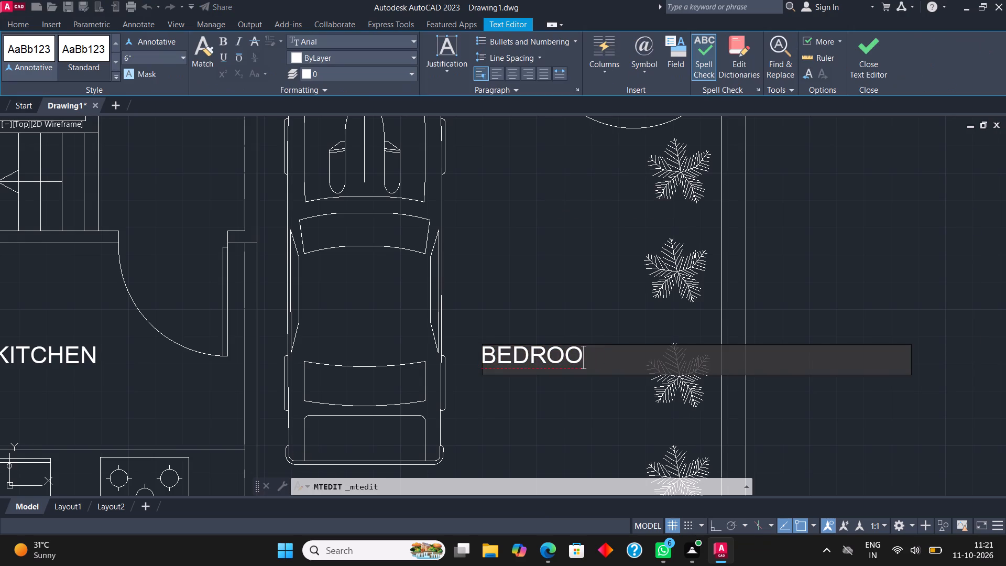
text(PORCH)
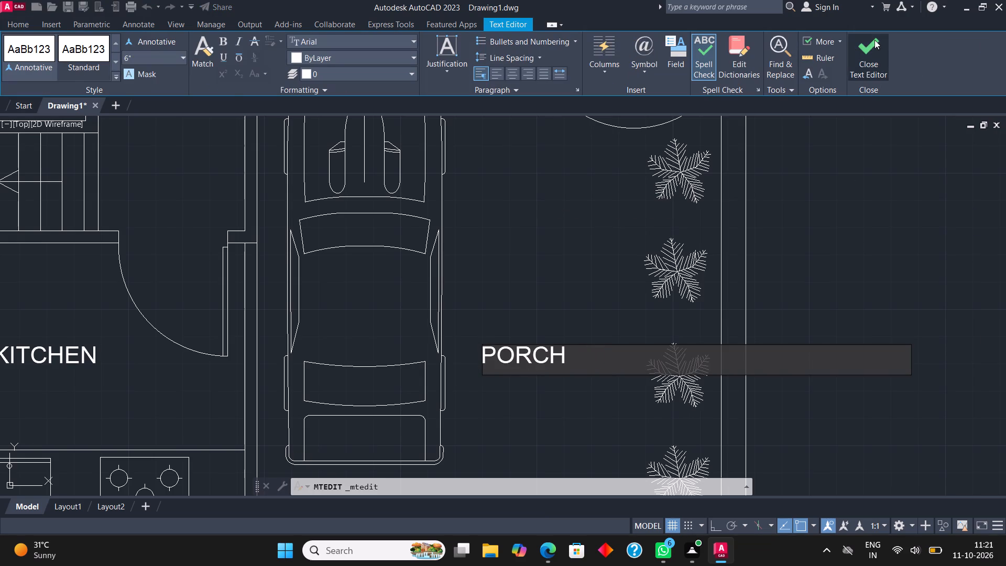
click(874, 40)
Change the BEDROOM label beside the sofa and armchairs to DRAWING with AREA on a second line.
scroll(439, 273, down, 2)
middle_drag(445, 280, 483, 486)
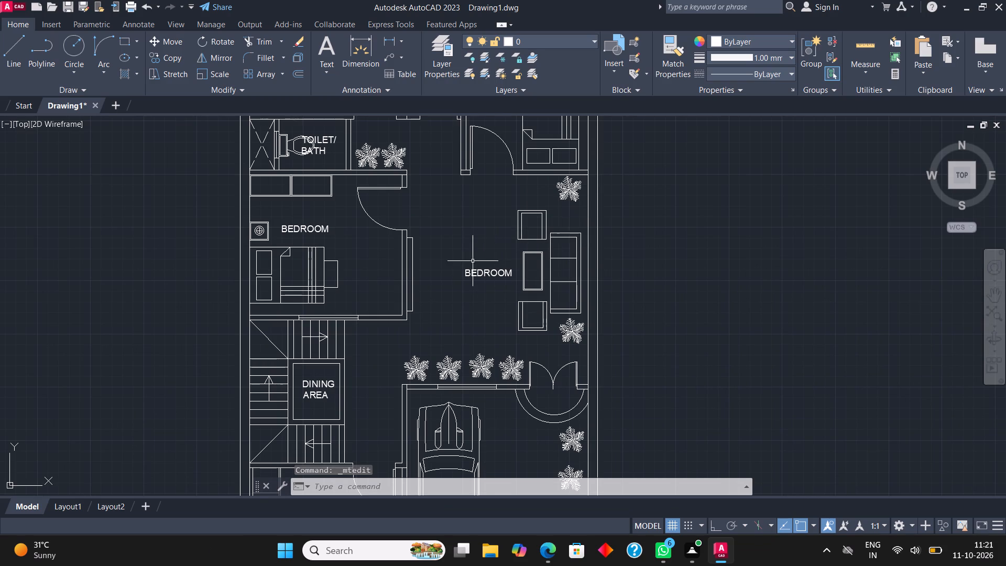
scroll(480, 274, up, 2)
click(480, 274)
right_click(480, 274)
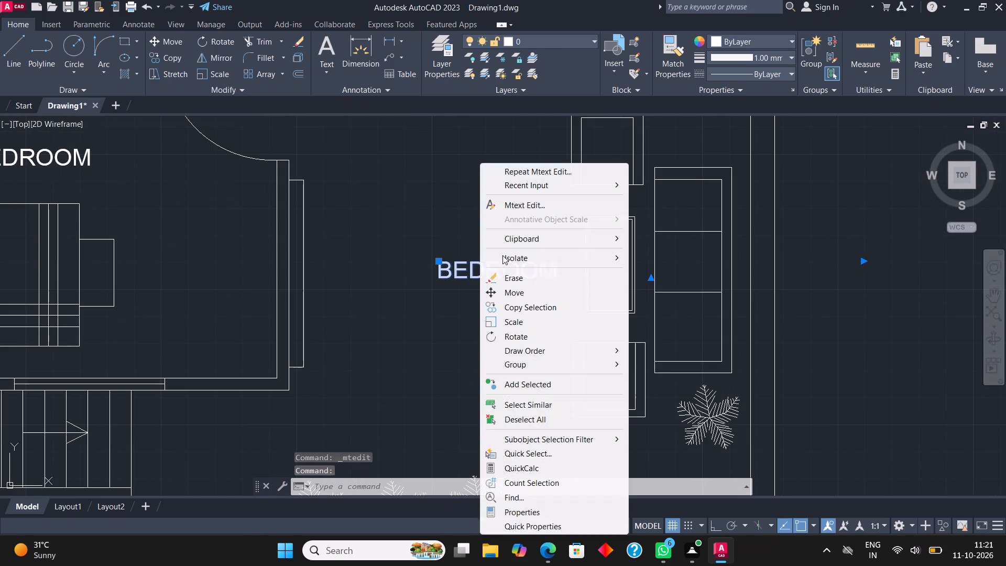
click(523, 205)
click(563, 261)
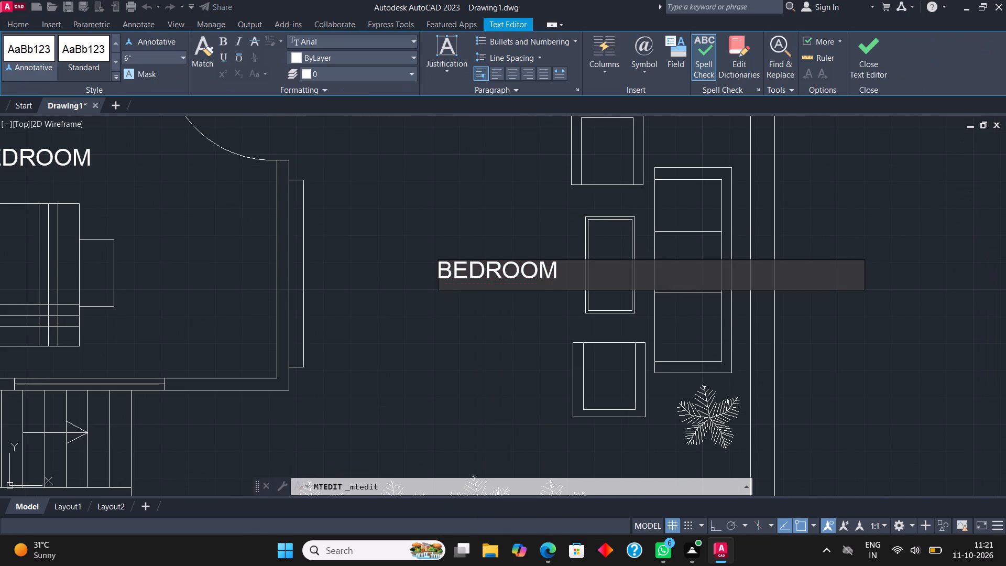
key(BackSpace)
key(BackSpace)
key(BackSpace)
key(BackSpace)
key(BackSpace)
key(BackSpace)
key(BackSpace)
key(BackSpace)
key(BackSpace)
key(BackSpace)
key(BackSpace)
key(BackSpace)
key(BackSpace)
key(BackSpace)
text(DRAWING)
key(space)
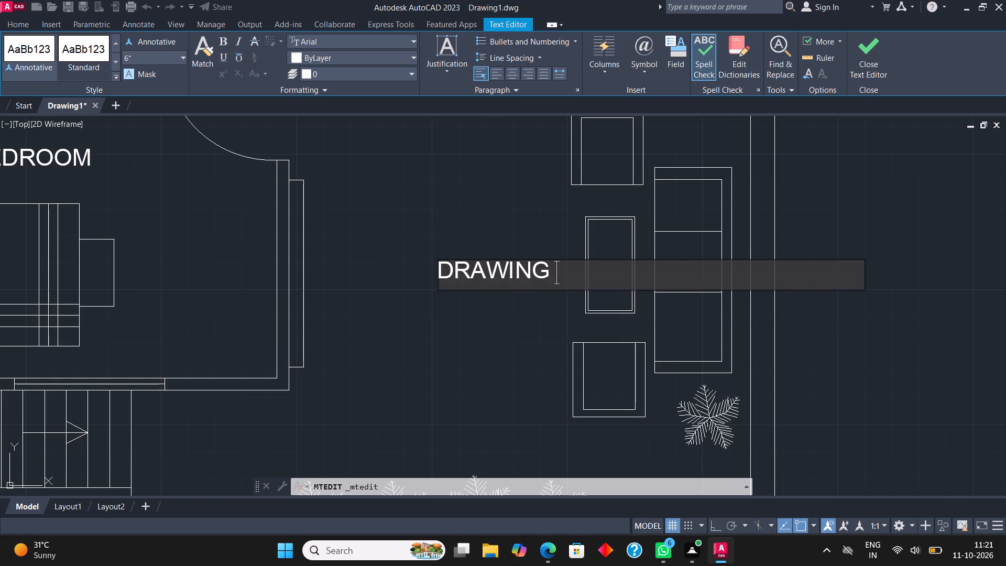
key(Return)
text(AREA)
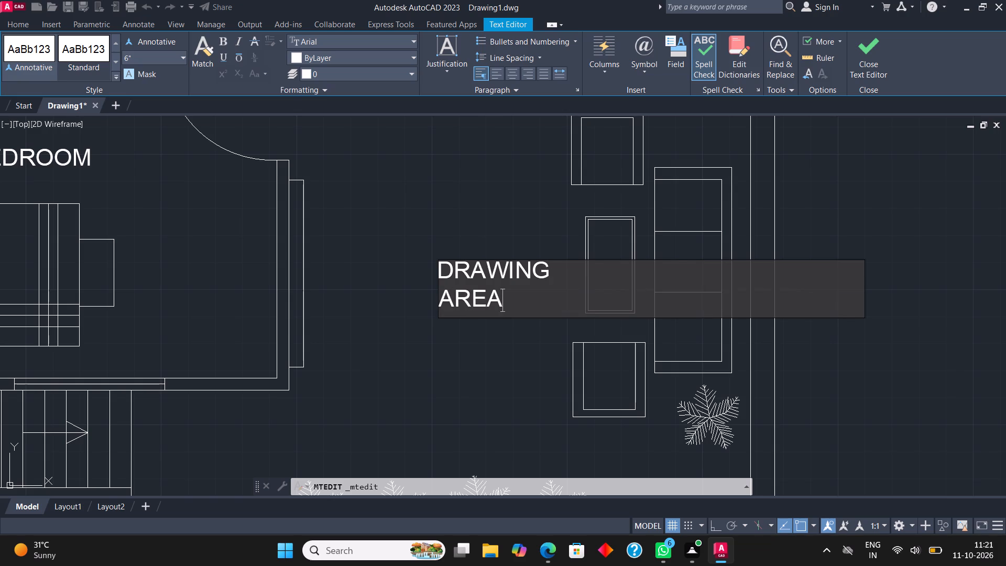
Indent AREA by three spaces to centre it beneath DRAWING, and finish editing the label.
click(439, 295)
key(space)
key(space)
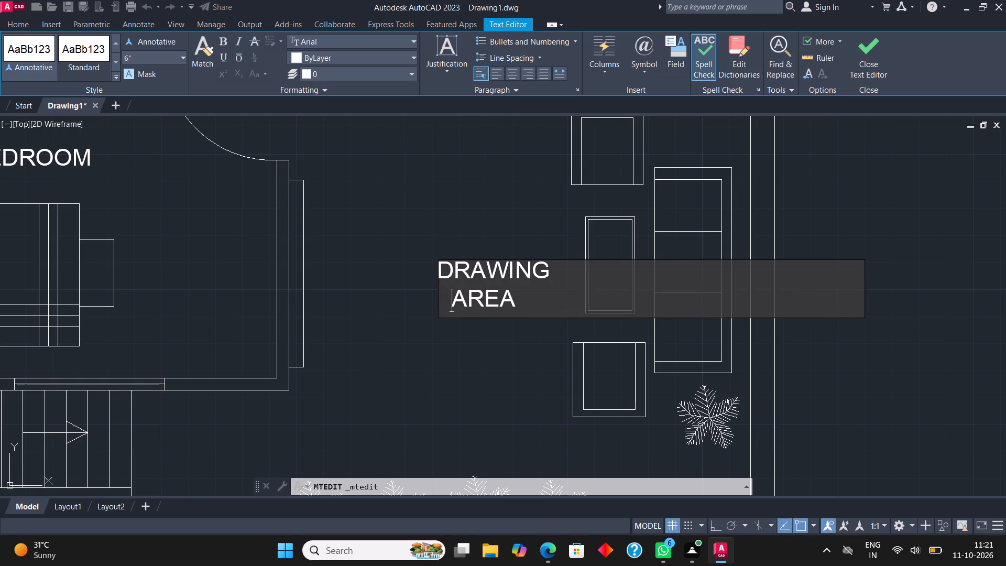
key(space)
click(860, 51)
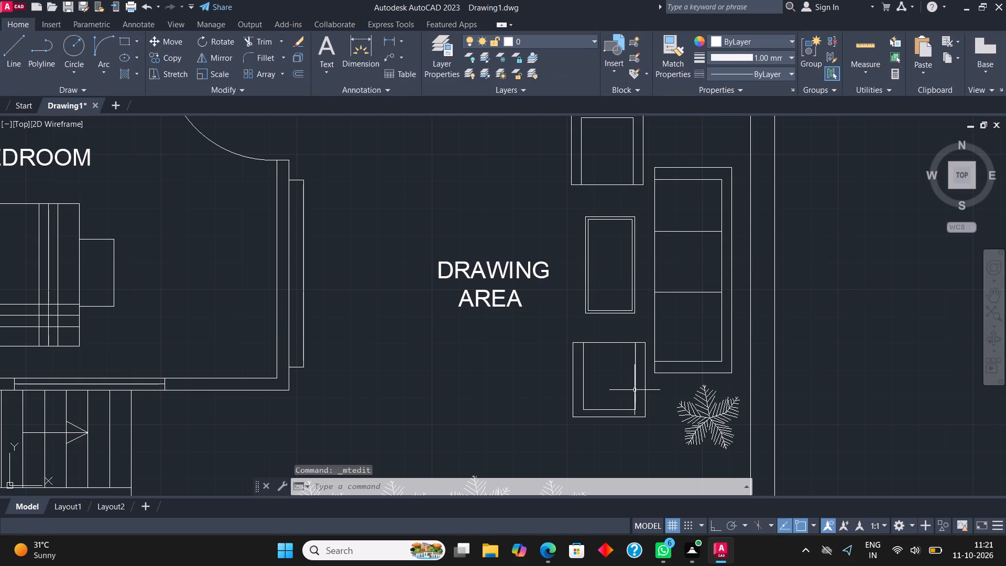
Create a new layer named WALL and set its colour to blue, index 160.
scroll(454, 232, down, 2)
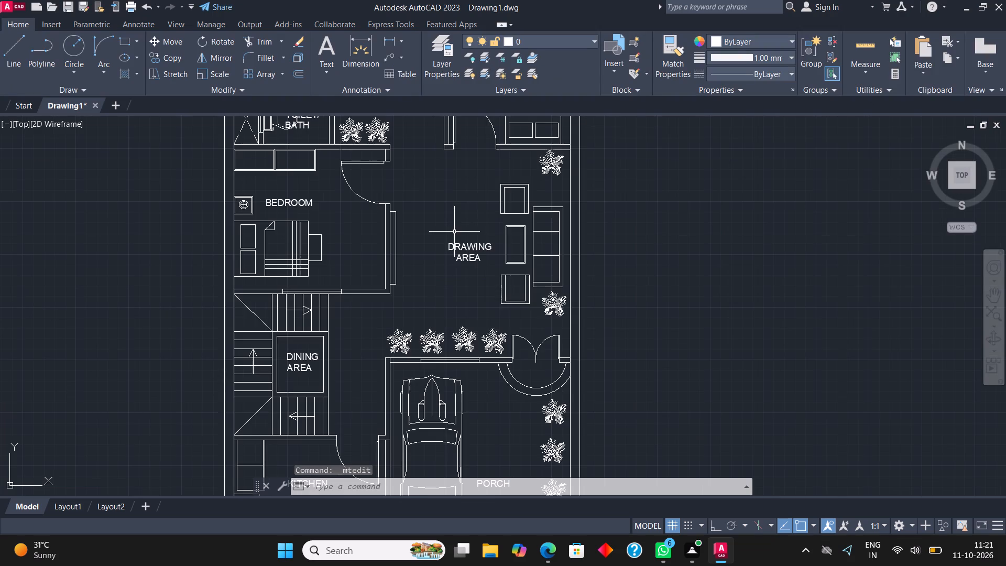
middle_drag(512, 178, 533, 260)
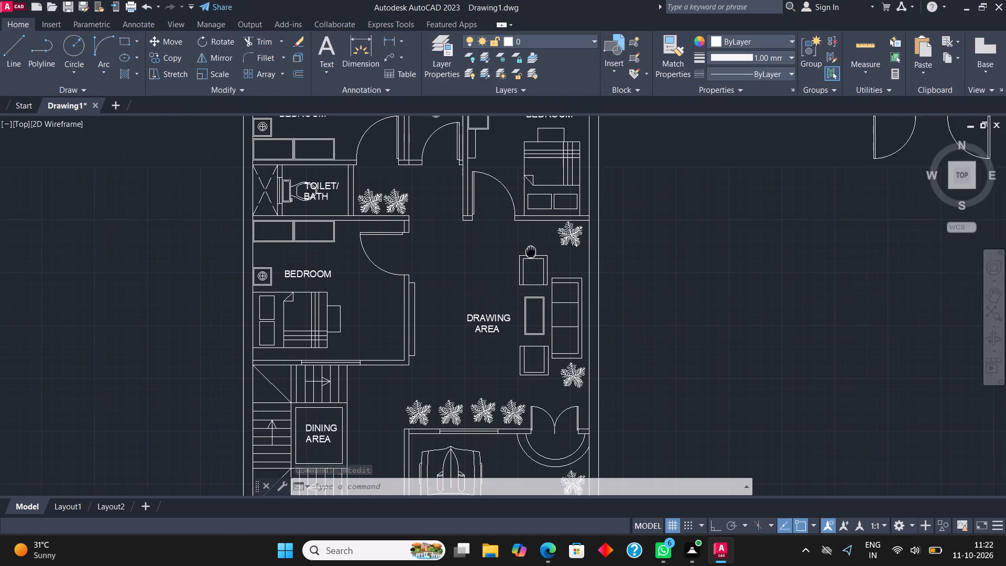
middle_drag(533, 260, 533, 344)
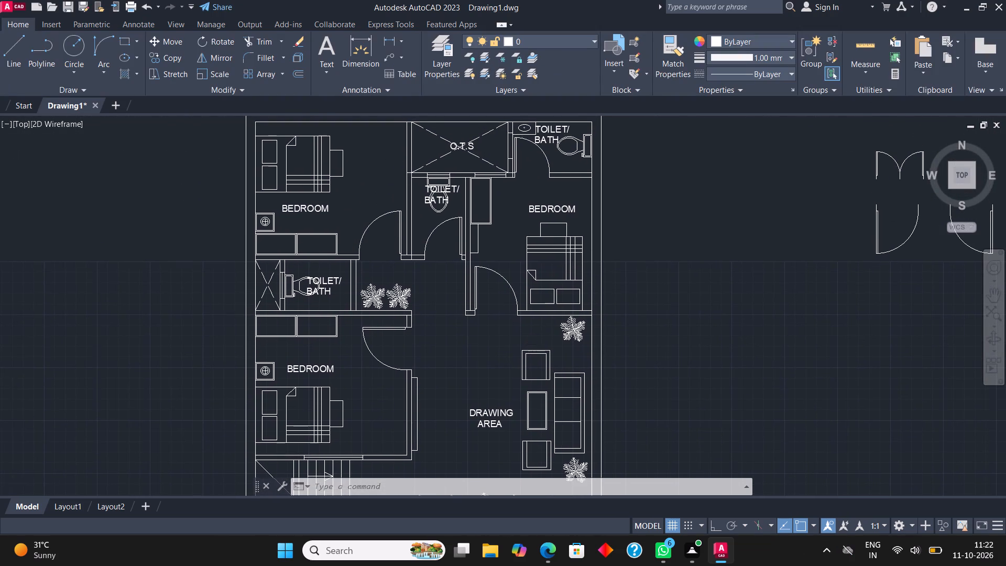
middle_drag(530, 226, 555, 315)
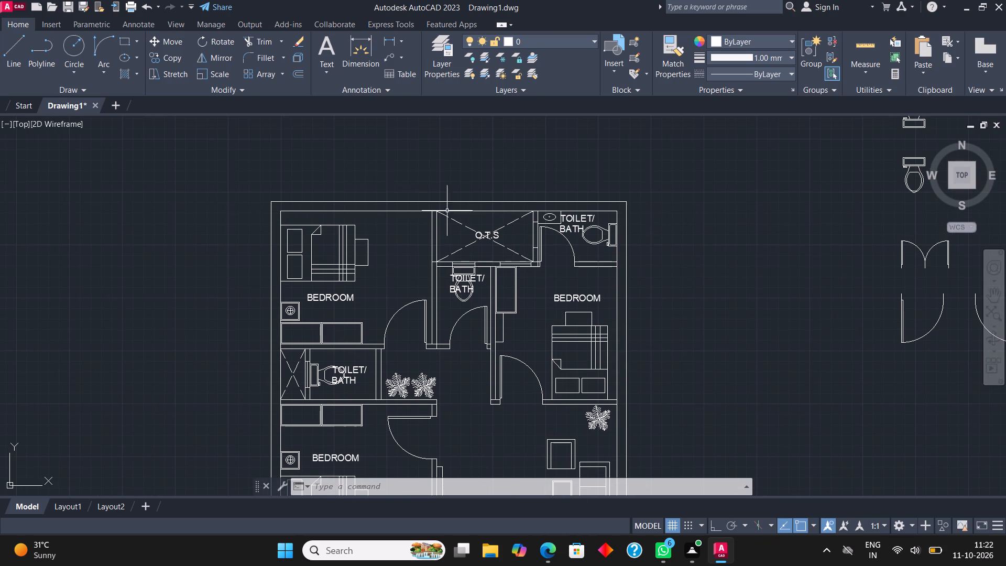
middle_drag(287, 254, 320, 271)
scroll(353, 225, up, 2)
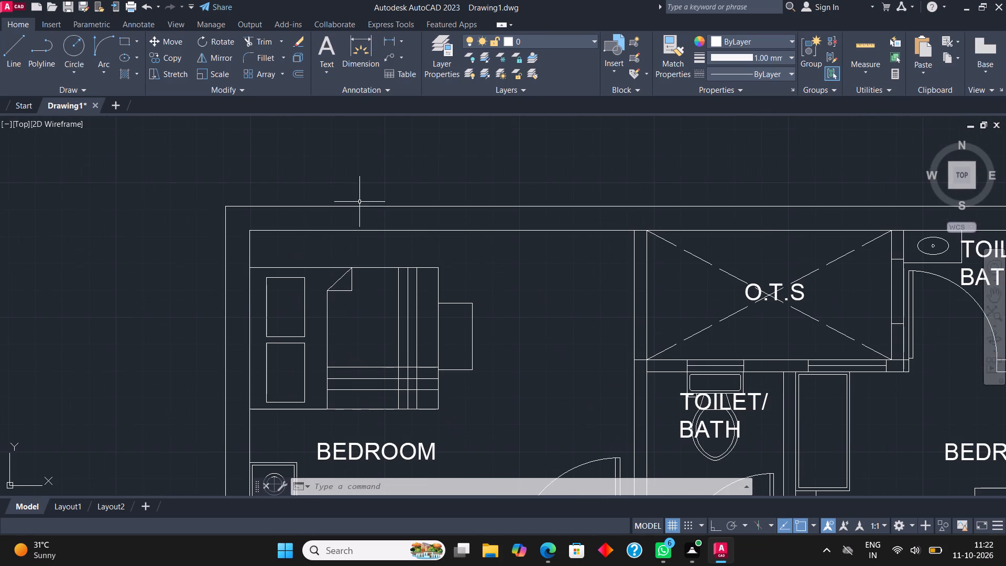
click(433, 52)
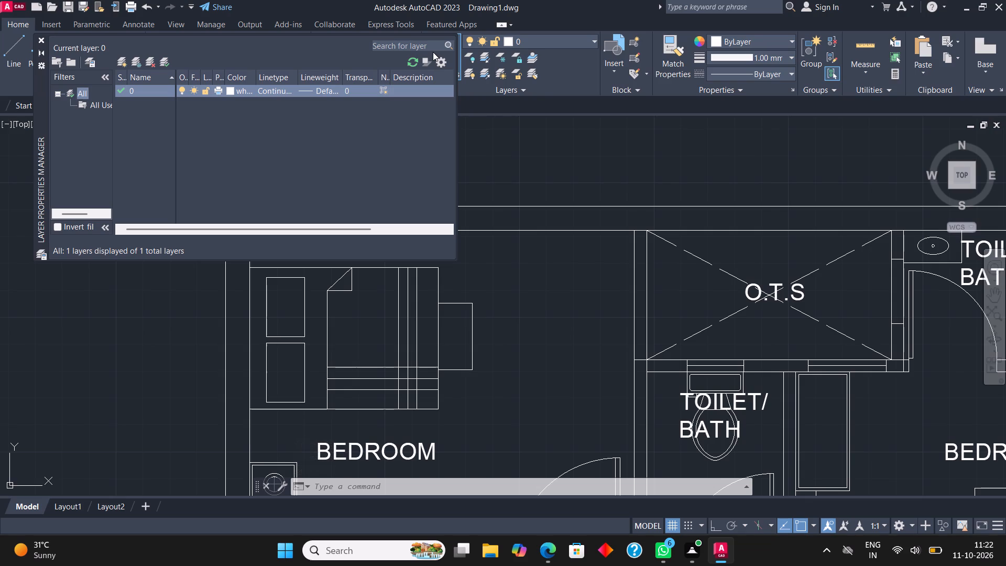
click(117, 59)
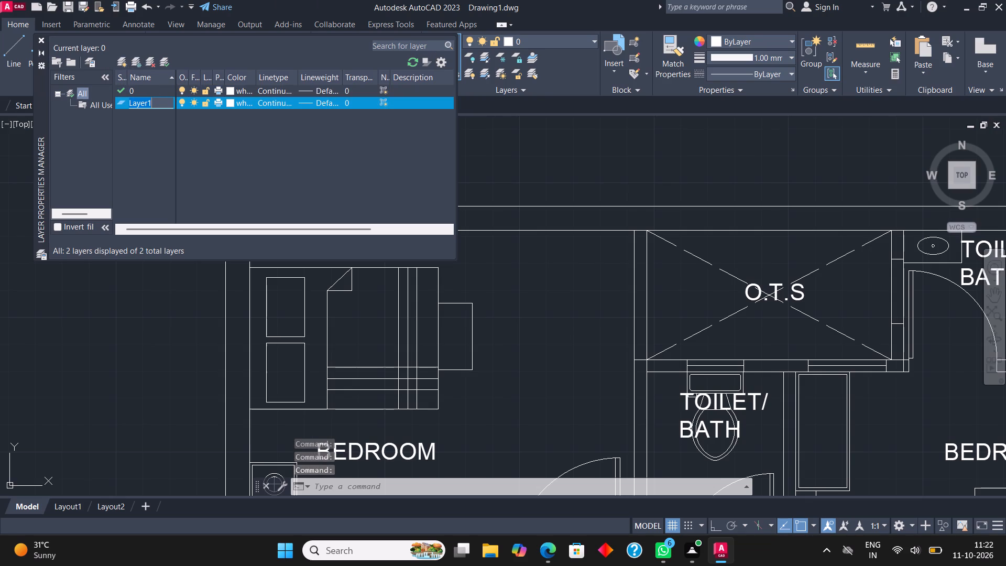
text(WALL)
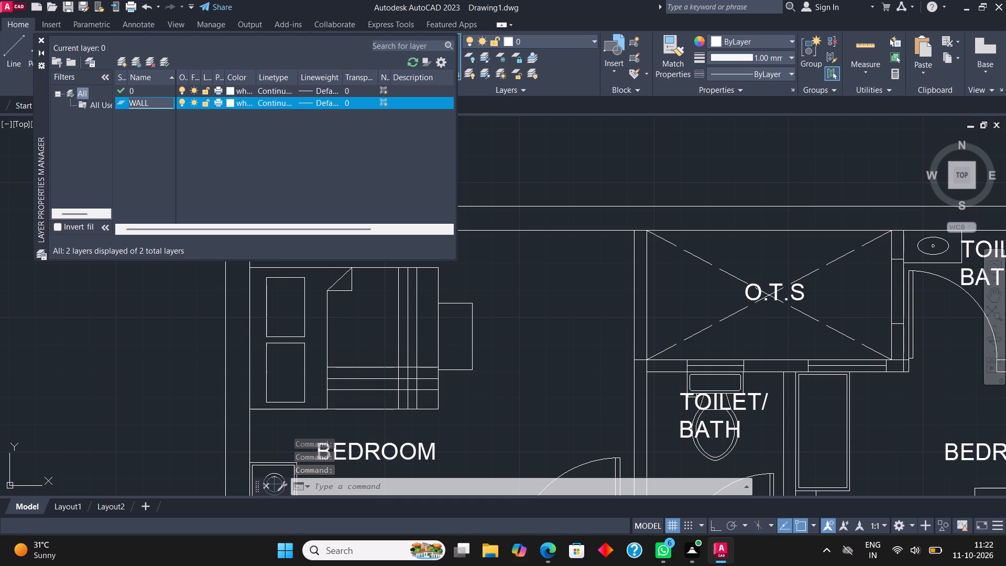
click(229, 100)
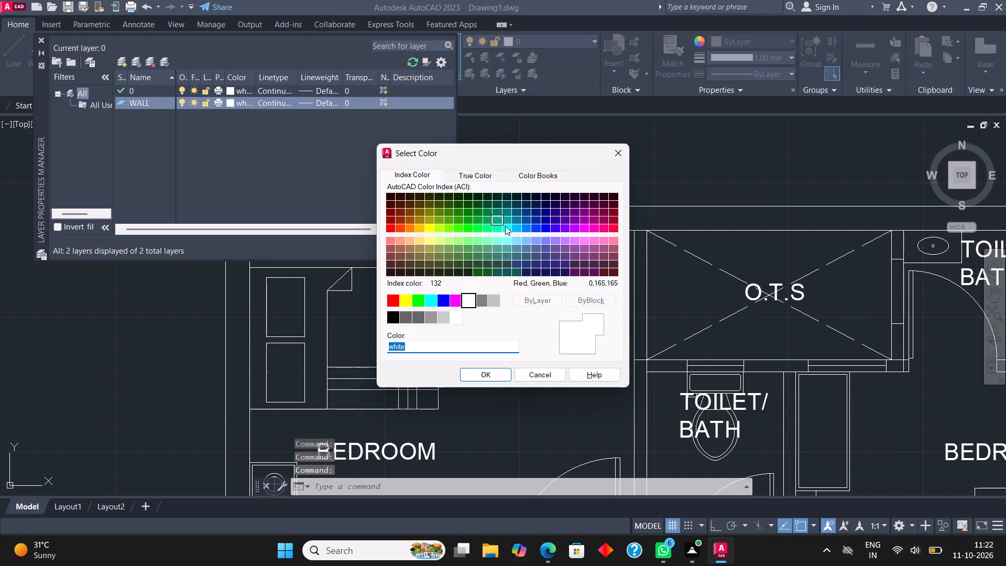
click(535, 225)
click(538, 228)
click(496, 376)
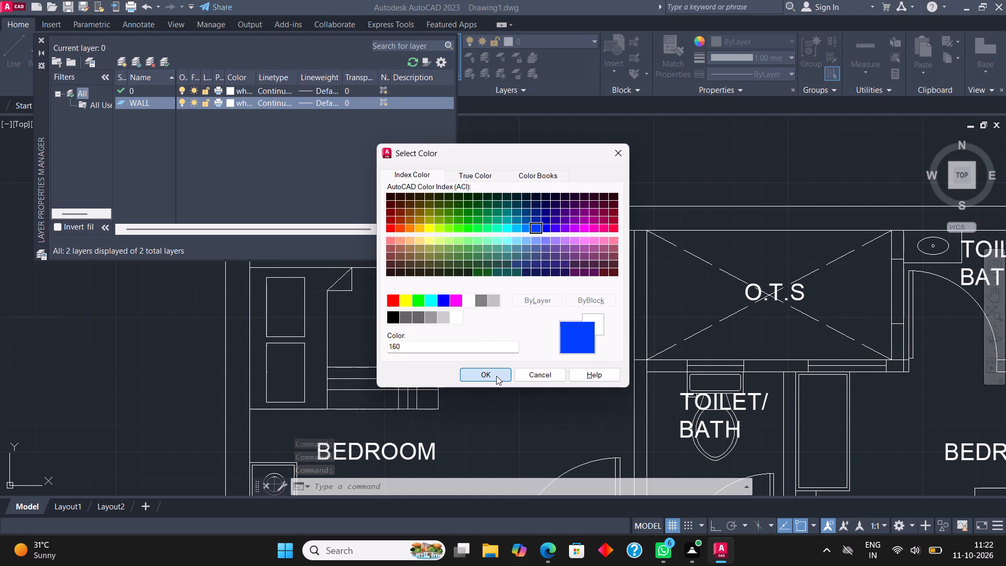
Create a new layer named WALL 2 and set its colour to green, index 112.
click(121, 59)
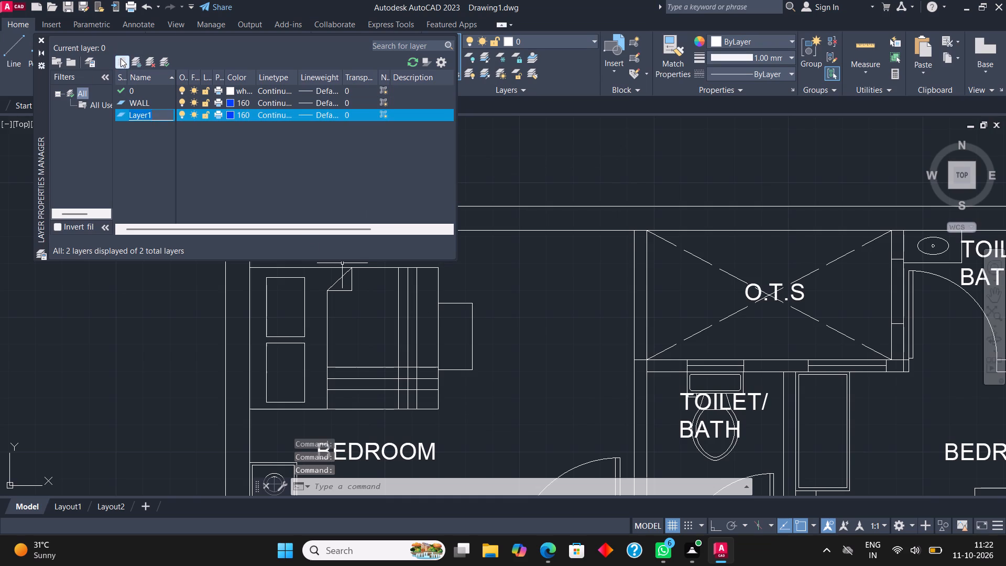
text(WALL 2)
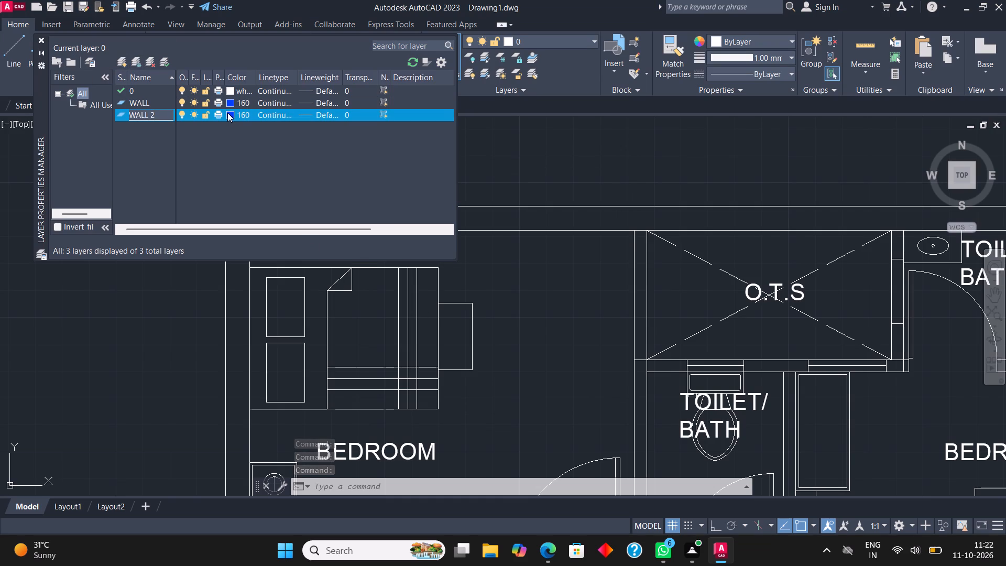
click(231, 116)
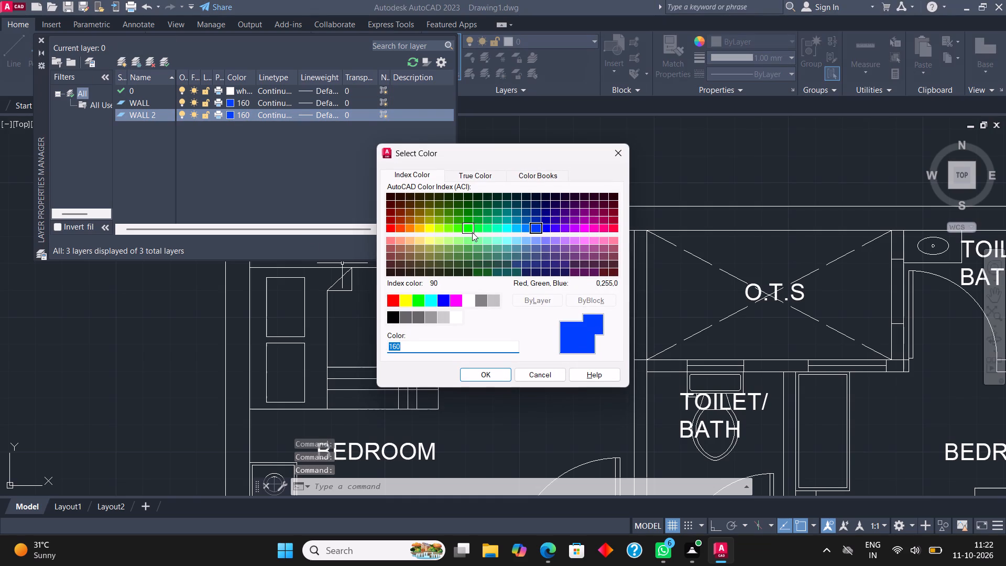
click(480, 223)
click(489, 222)
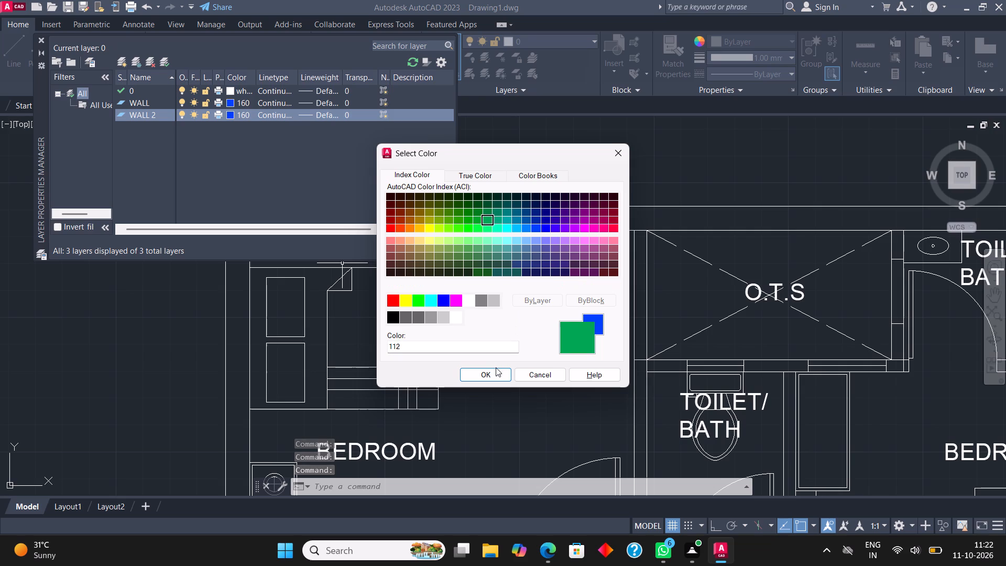
click(500, 372)
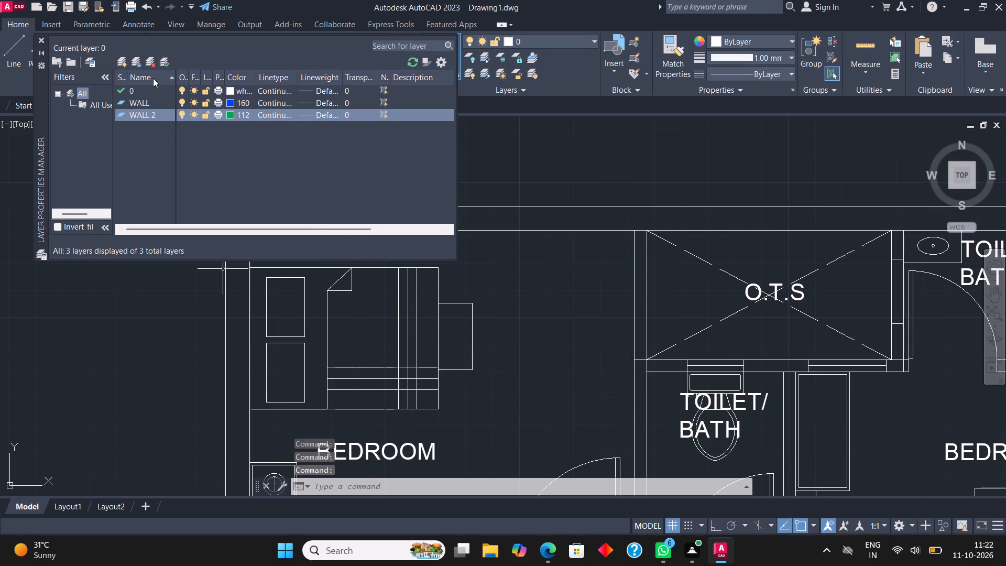
Create a new layer named TREE and set its colour to bright green, index 80.
click(125, 60)
text(TREE)
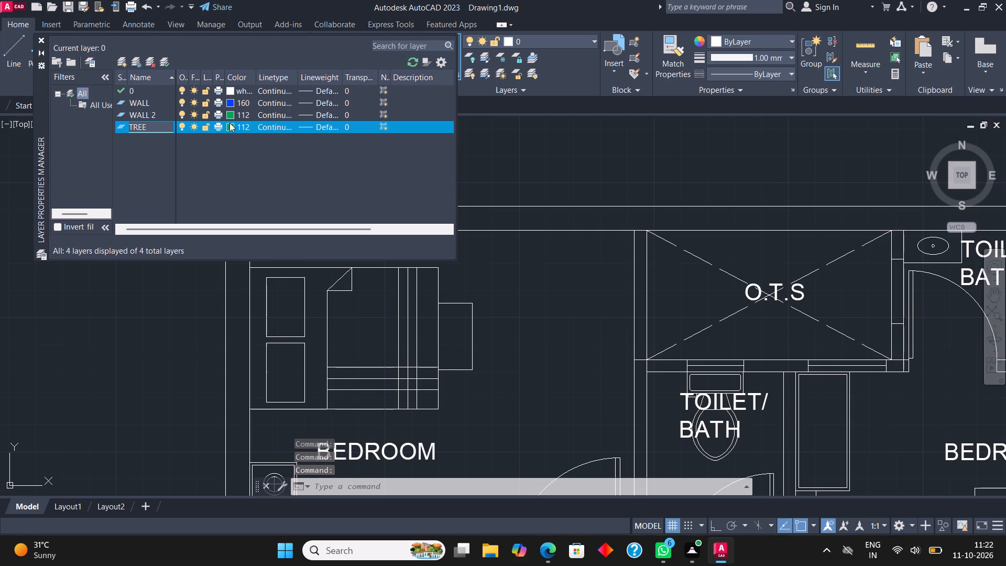
click(231, 123)
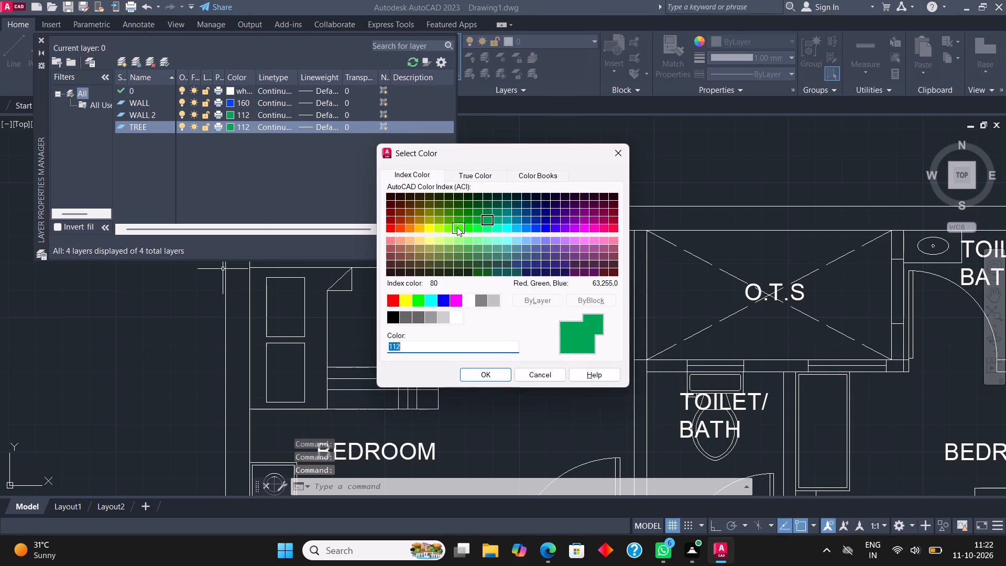
click(457, 227)
click(464, 377)
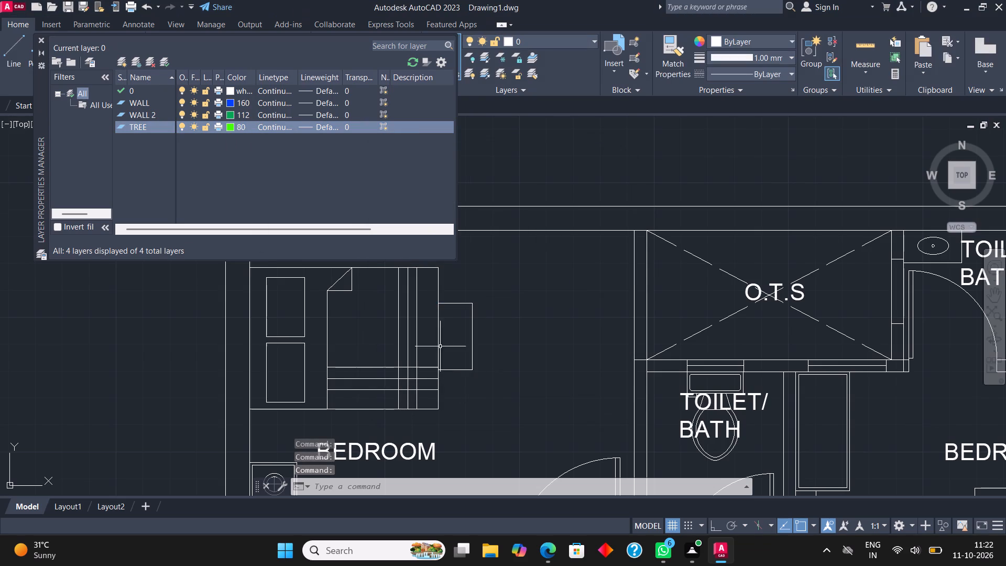
Create a new layer named BED and set its colour to yellow, index 50.
click(121, 64)
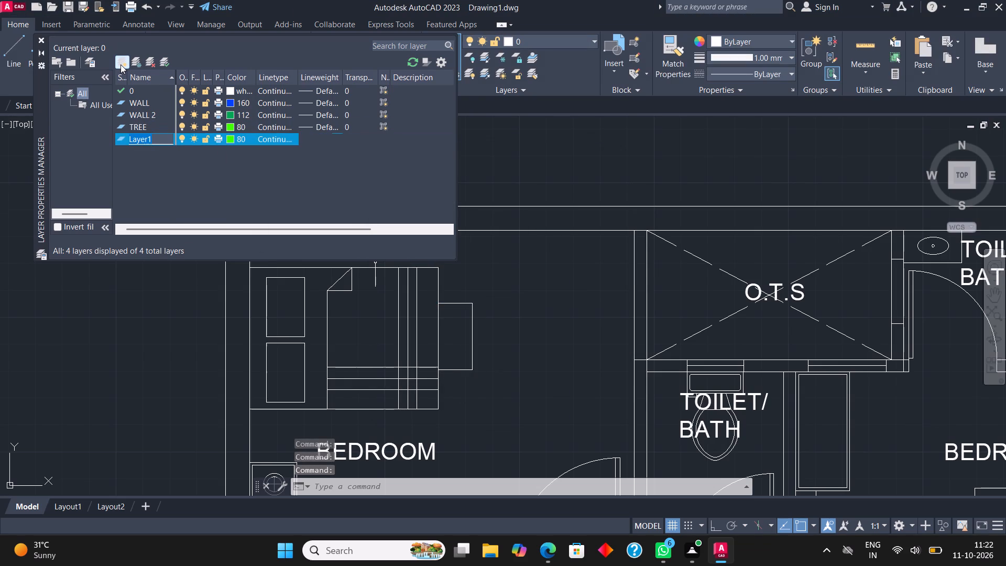
text(BED)
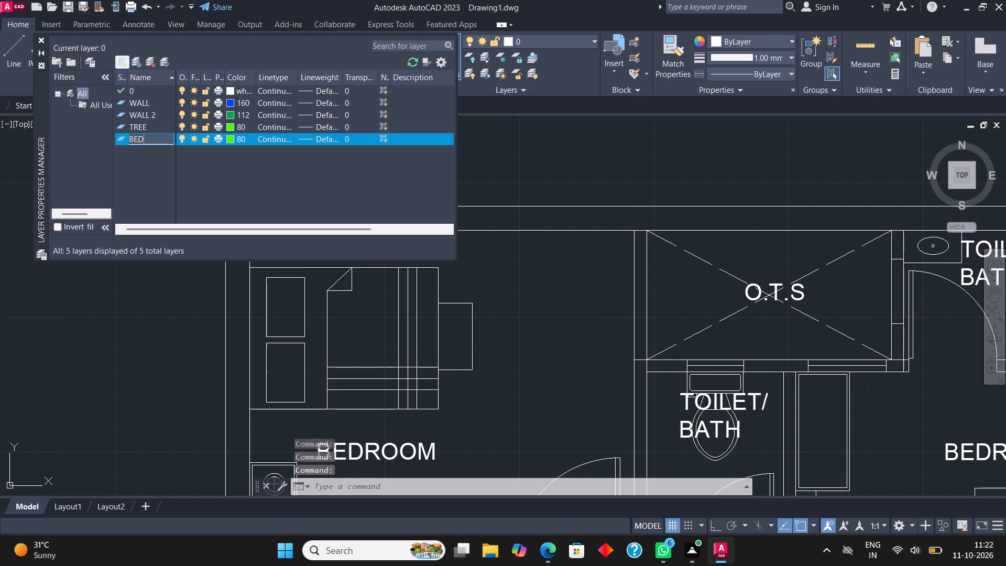
click(229, 138)
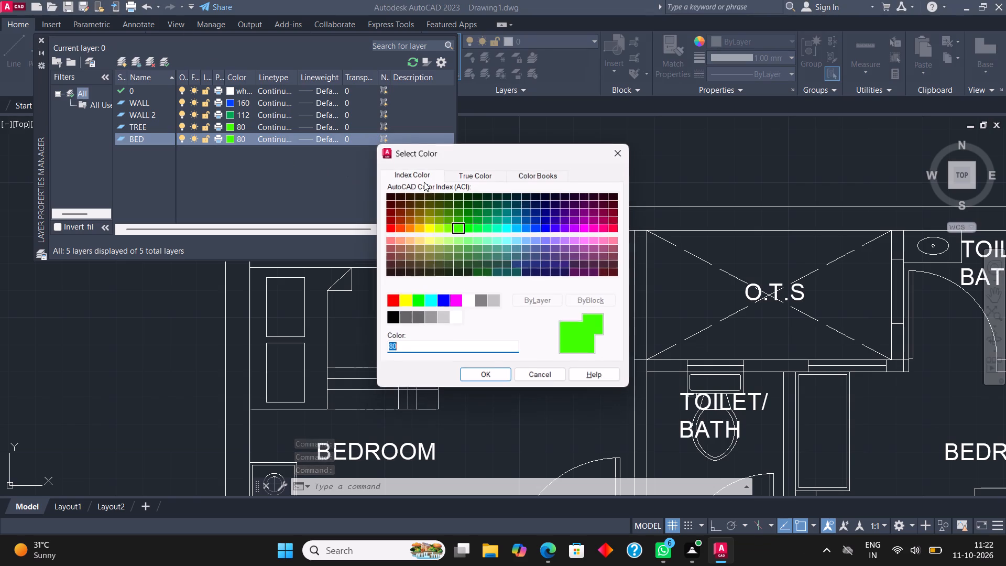
click(431, 220)
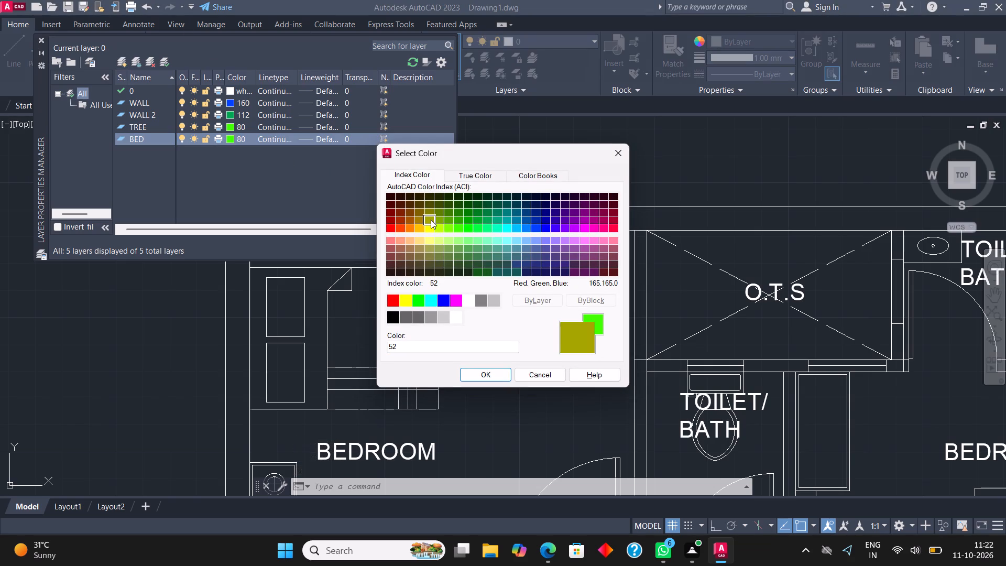
click(429, 227)
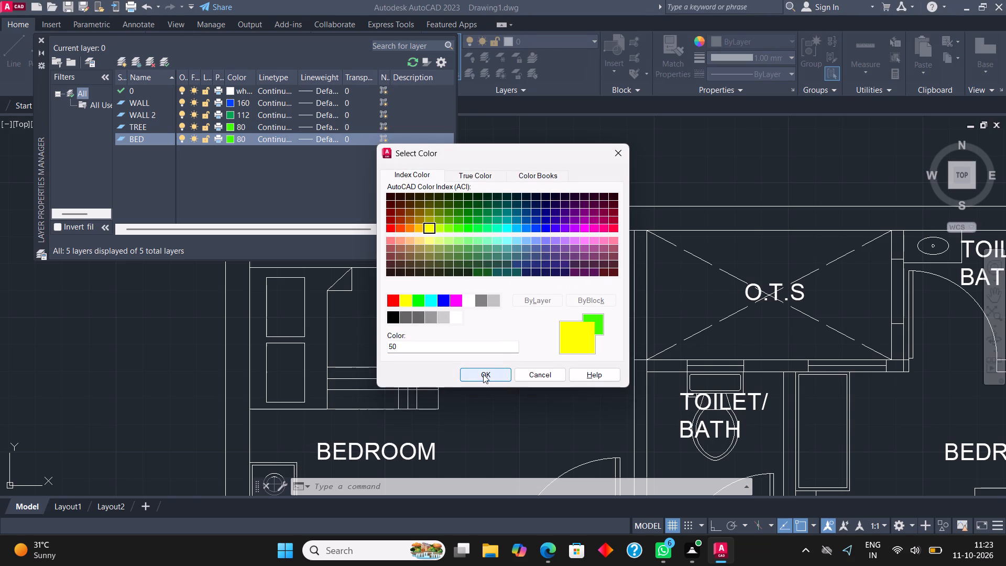
click(483, 374)
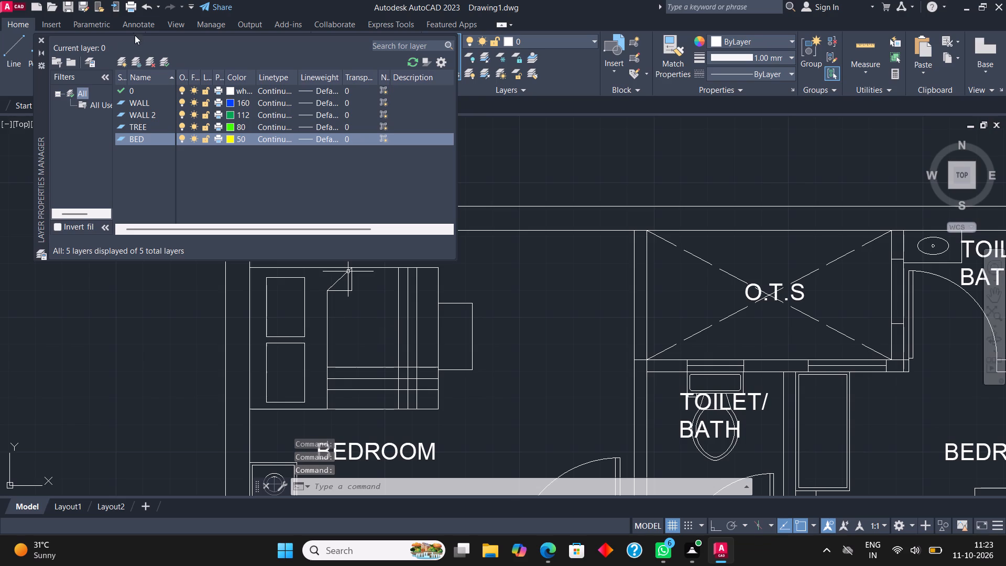
Create a new layer named WIND and set its colour to orange, index 40.
click(124, 66)
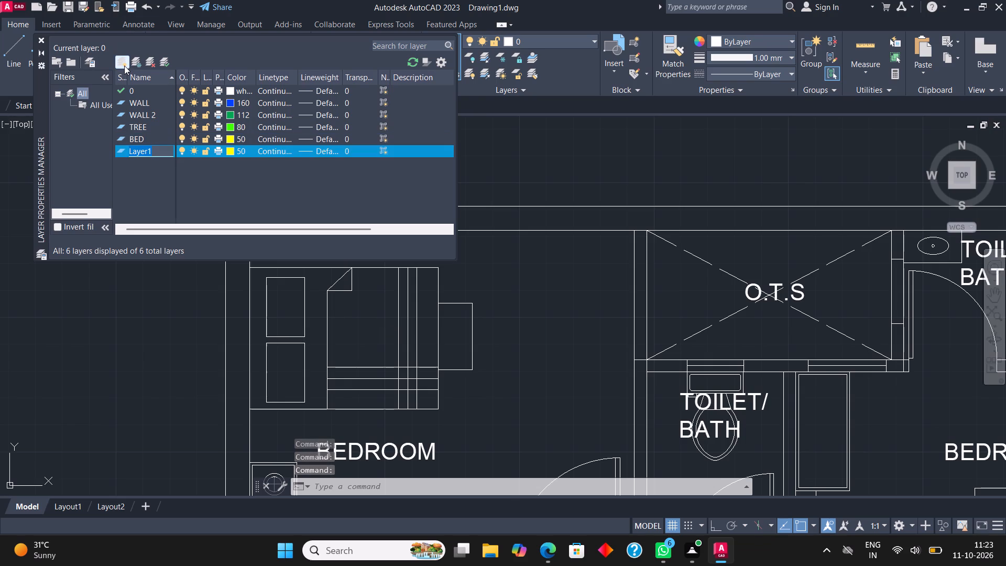
text(WIND)
click(232, 153)
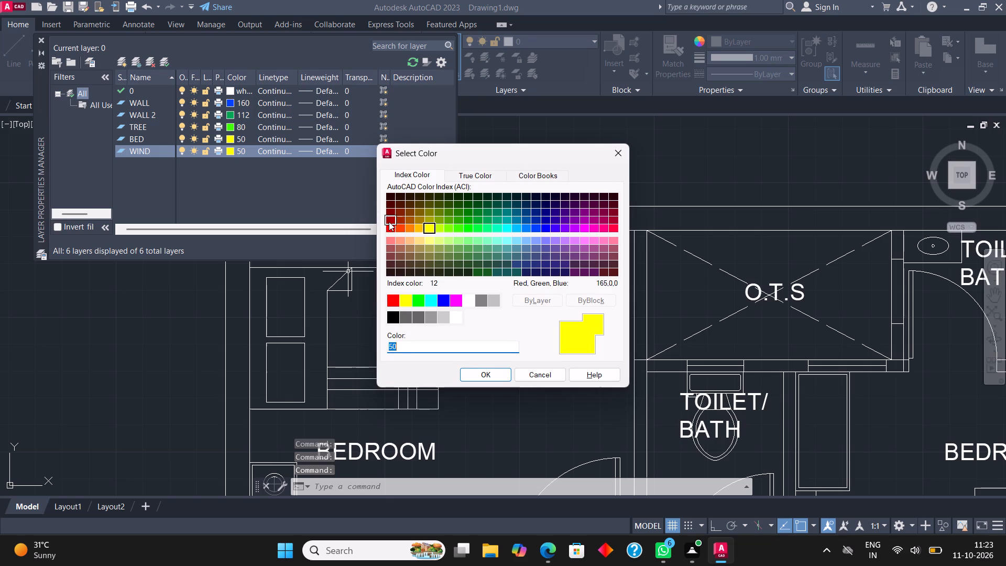
click(417, 229)
click(494, 379)
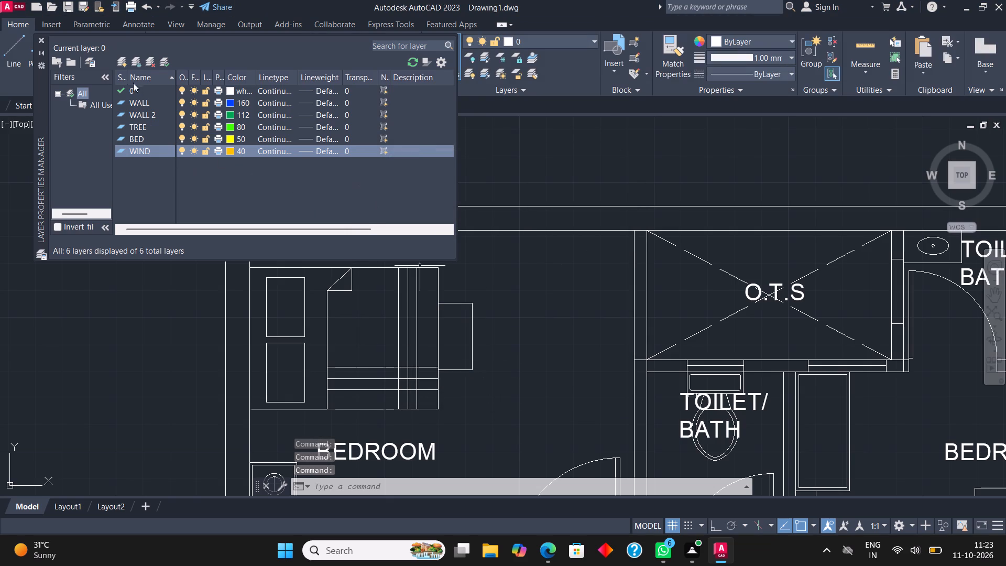
Create a new layer named TEXT, set its colour to red, index 1, and close the layer manager.
click(117, 60)
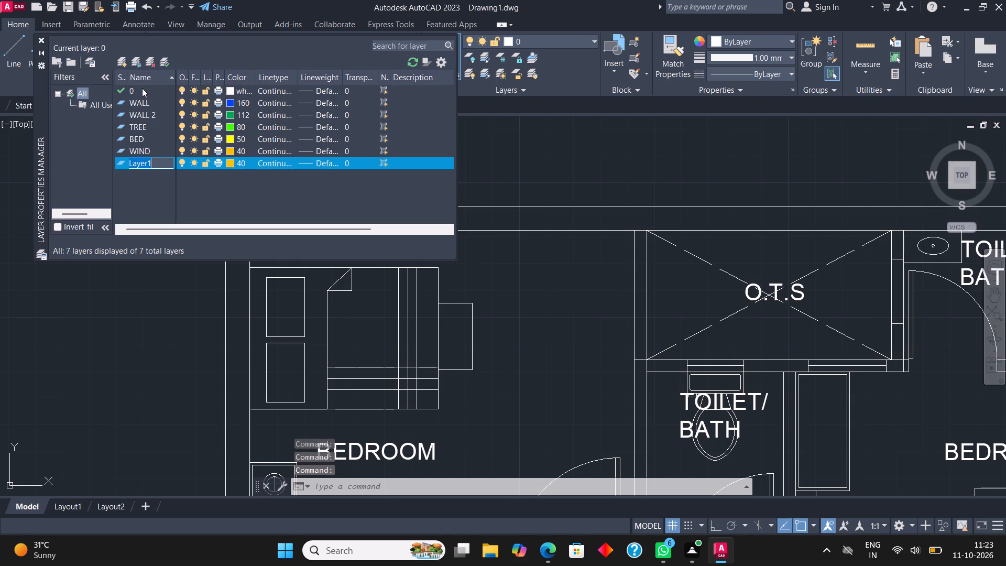
text(TEXT)
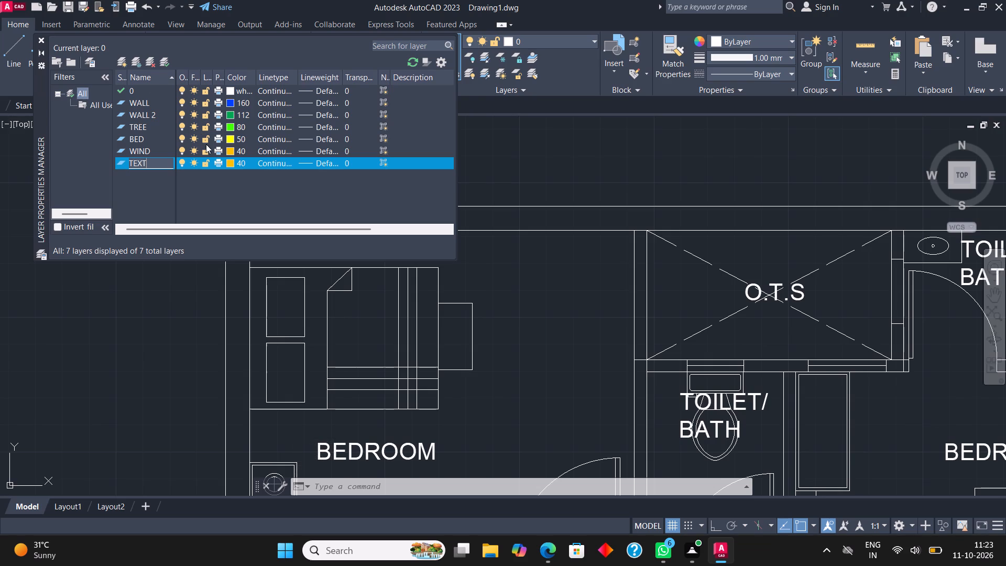
click(232, 162)
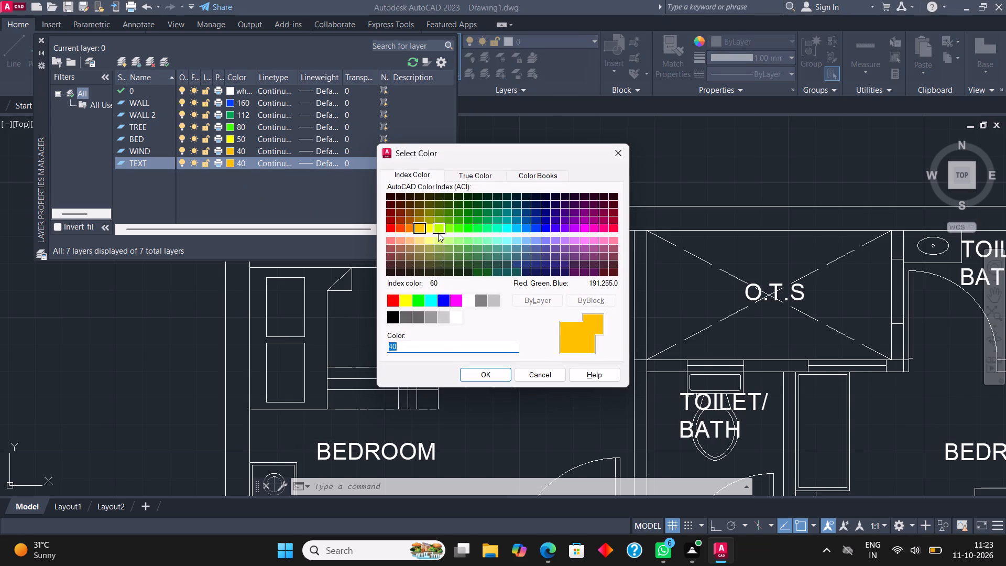
click(399, 229)
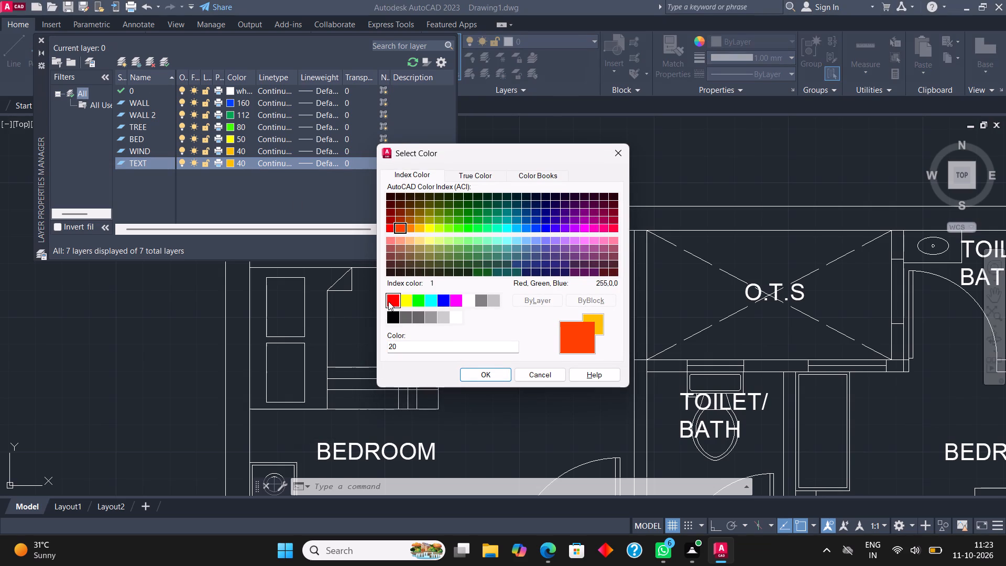
click(388, 301)
click(480, 379)
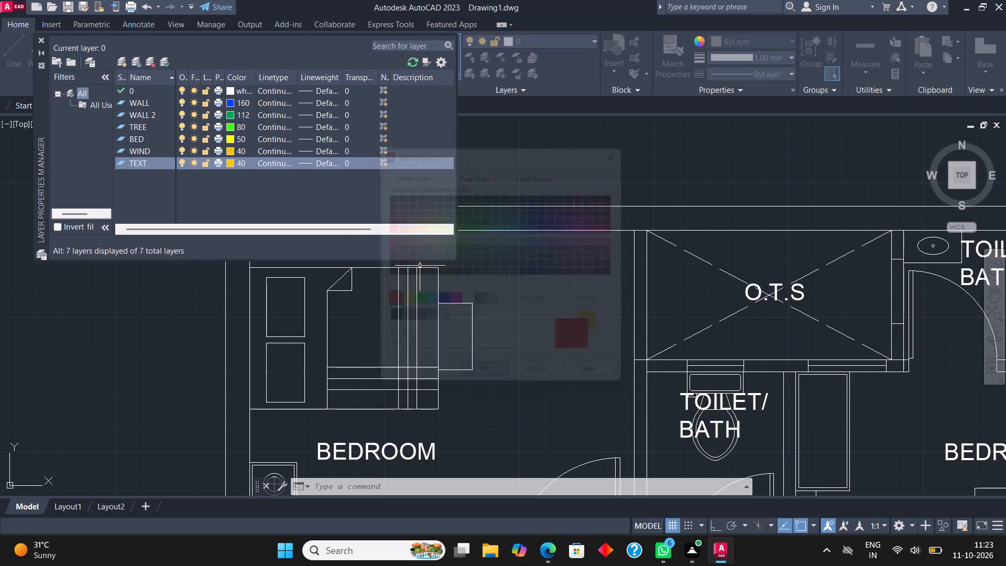
click(43, 39)
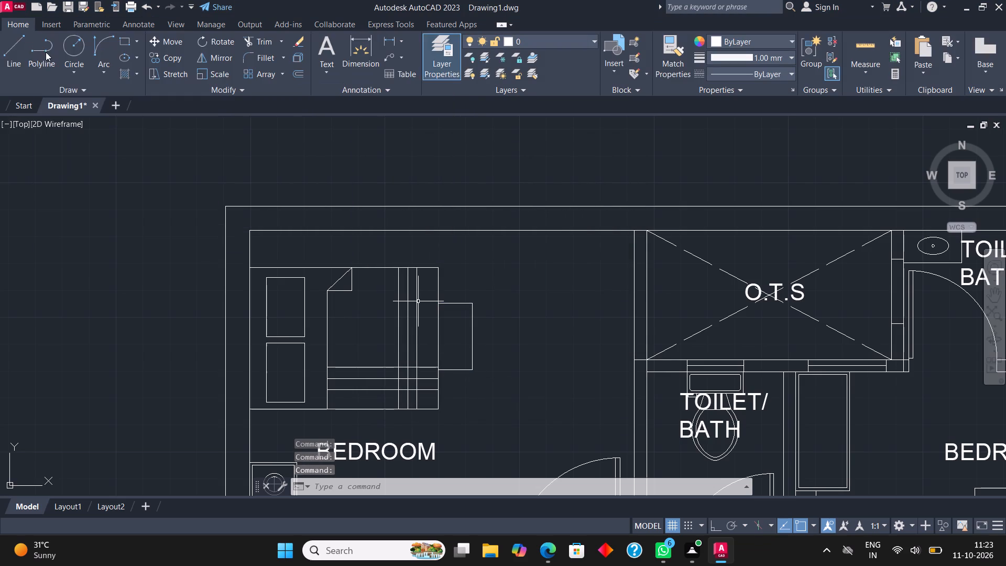
Move the bed, its pillows and end bench in the bedroom beside the O.T.S to the BED layer.
middle_drag(380, 253, 303, 263)
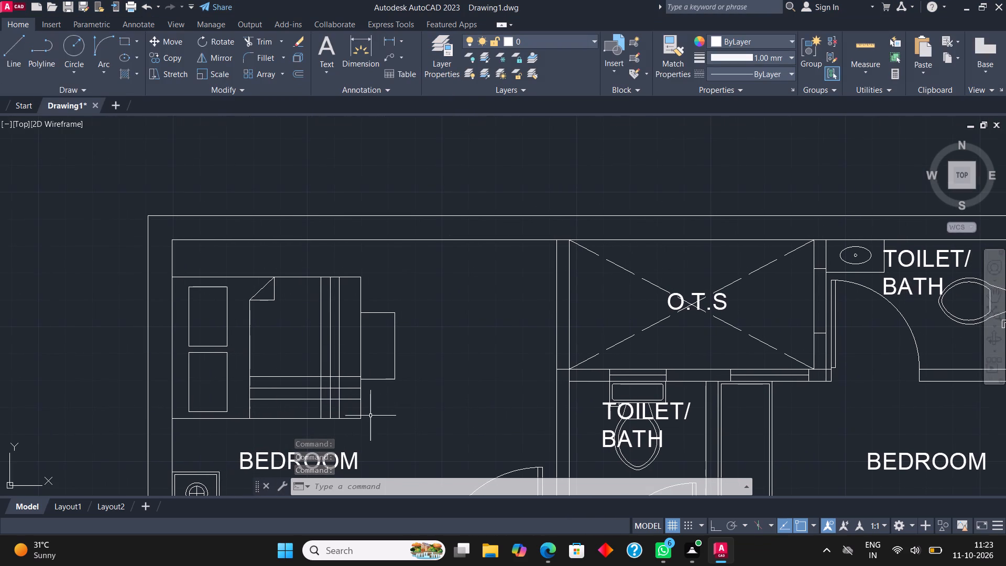
click(402, 428)
click(193, 257)
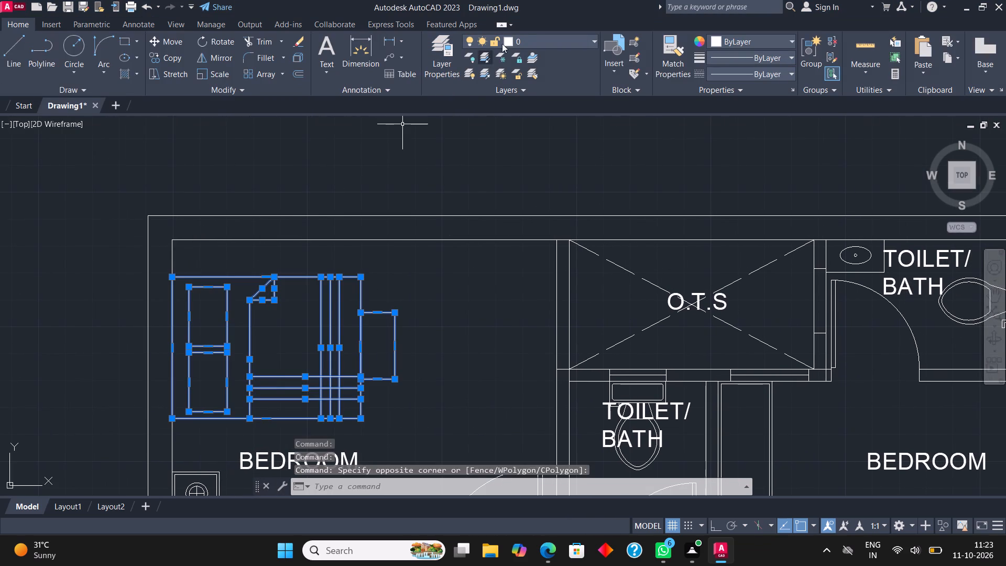
click(532, 35)
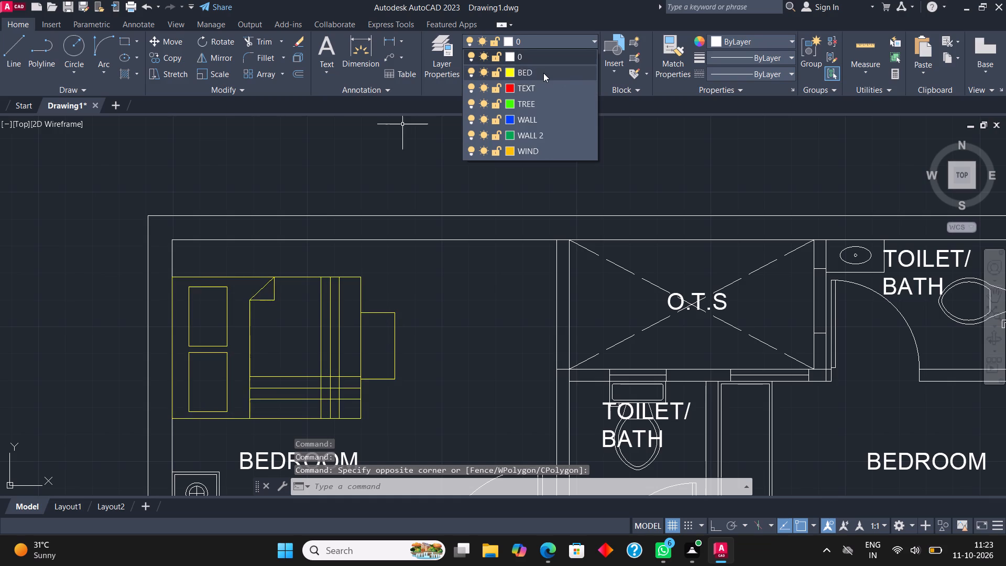
click(543, 73)
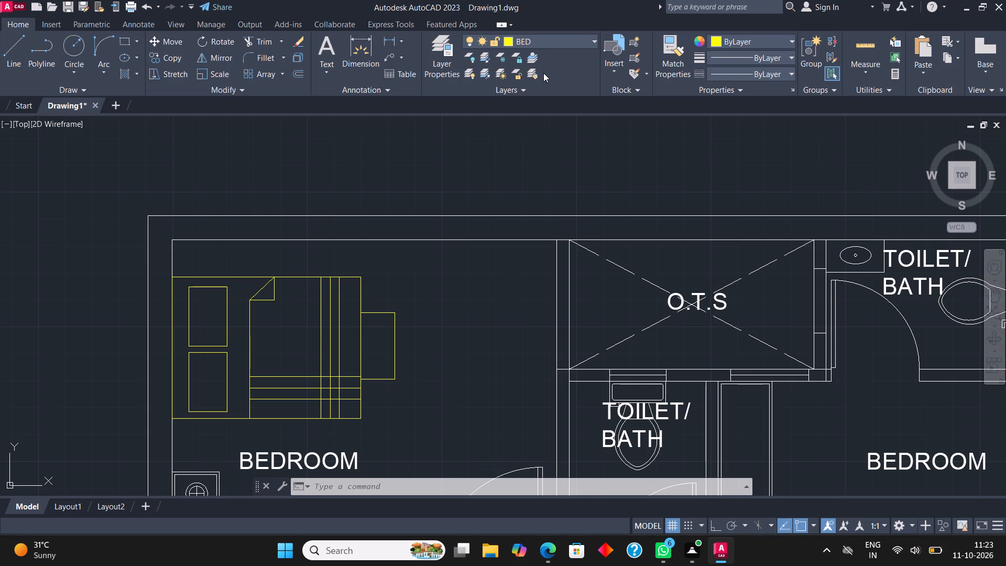
scroll(279, 263, down, 1)
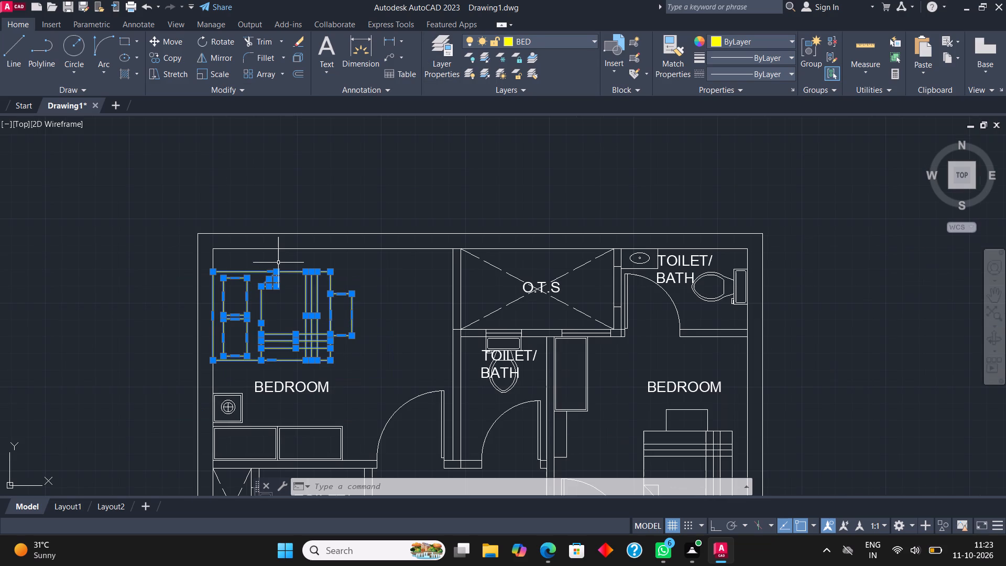
key(Escape)
Move the side table with lamp and the two-part wardrobe below the same bedroom's label to the BED layer.
scroll(405, 209, down, 1)
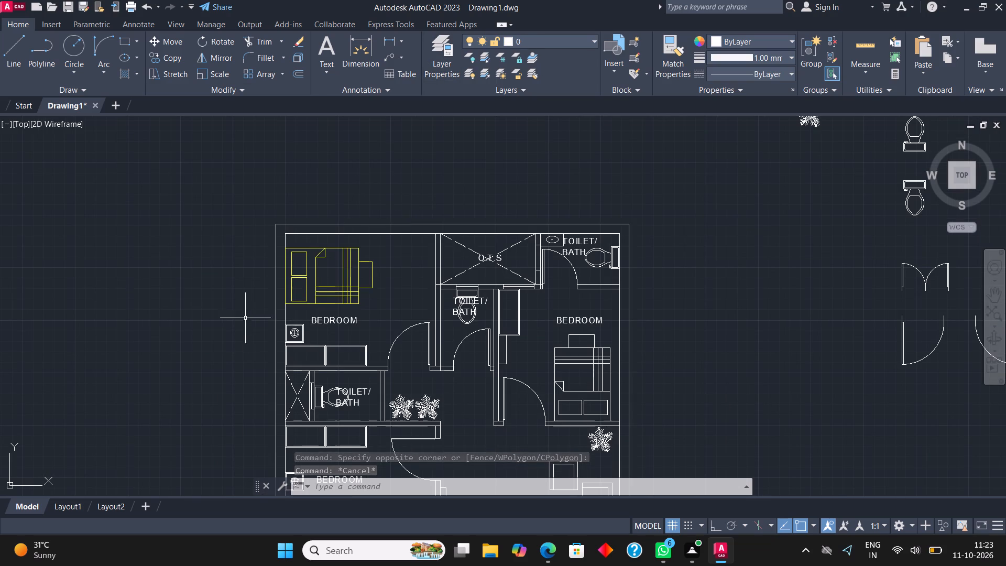
scroll(287, 338, up, 3)
click(358, 422)
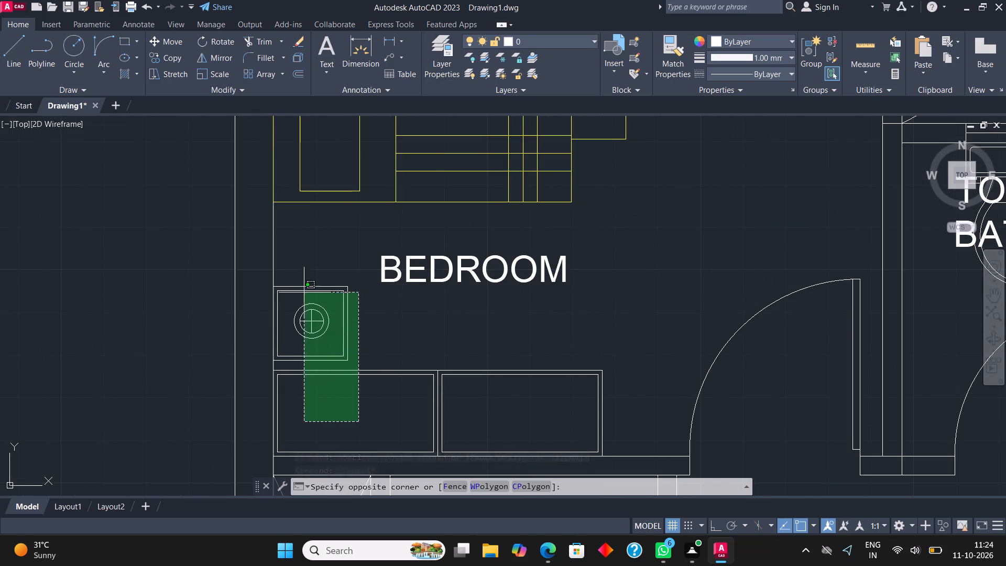
click(300, 286)
click(628, 435)
click(403, 364)
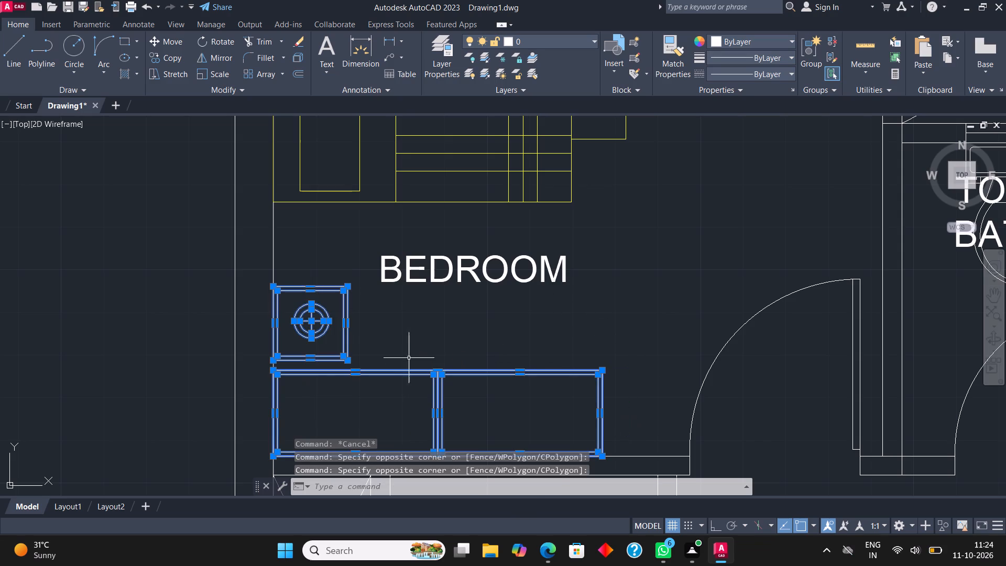
click(563, 38)
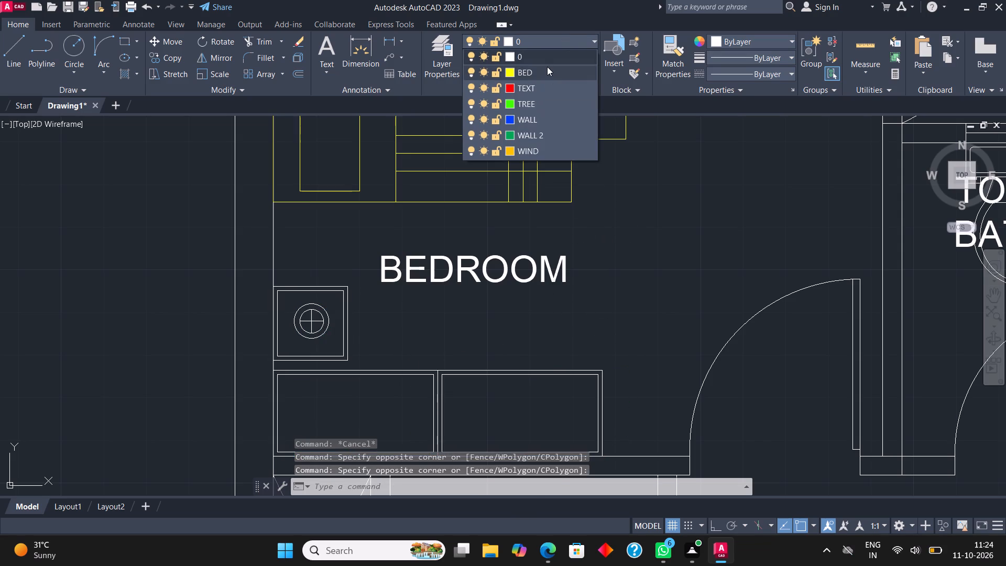
click(547, 70)
scroll(435, 144, down, 3)
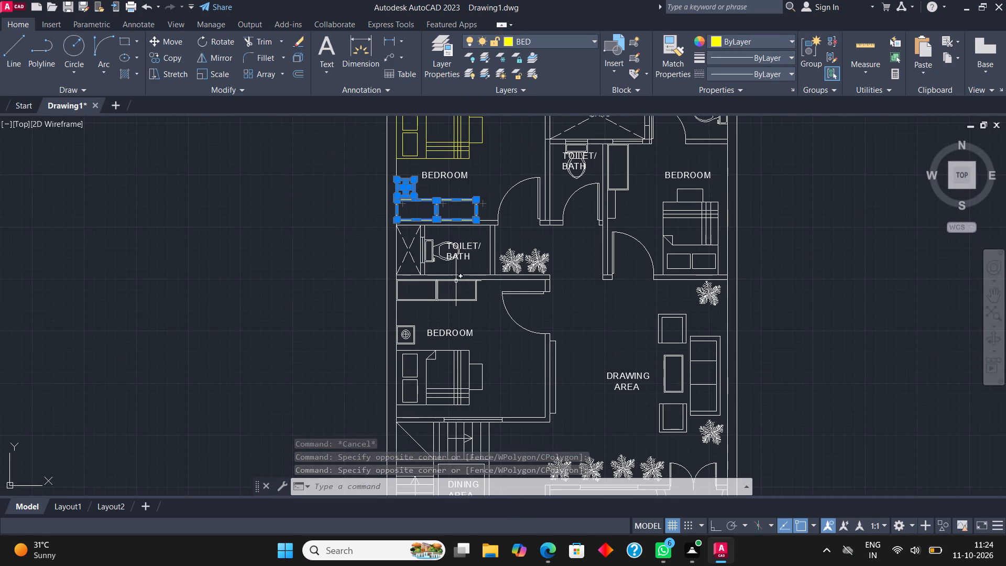
scroll(440, 261, up, 1)
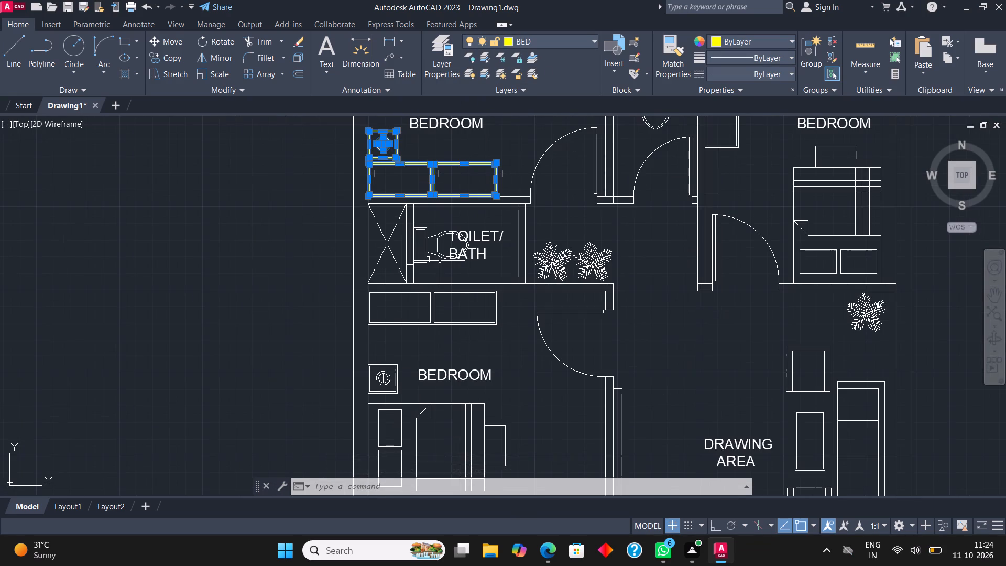
key(Escape)
Select the toilet fixture in the left toilet/bath with all similar ones and move them to the BED layer.
click(423, 249)
click(419, 224)
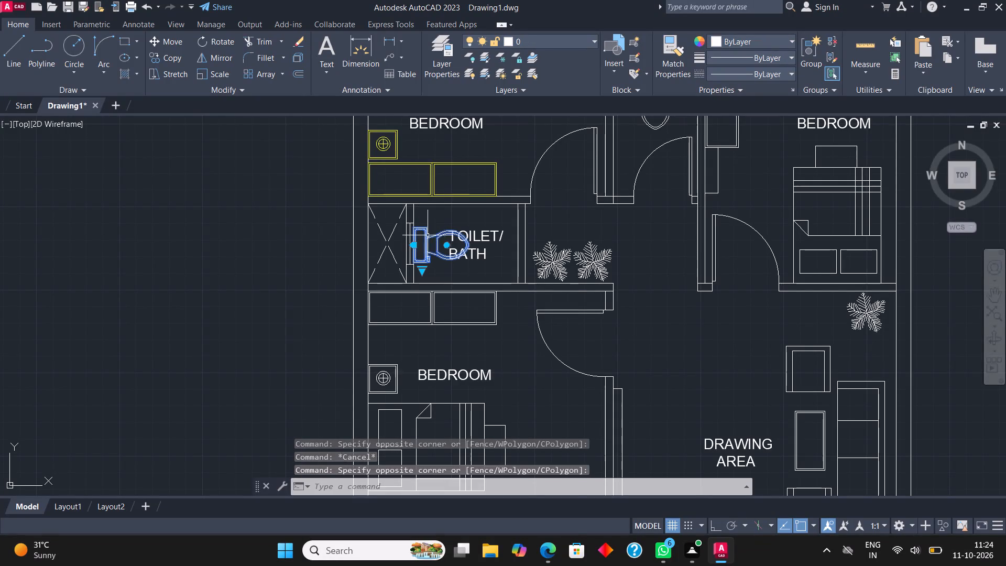
right_click(430, 247)
click(500, 404)
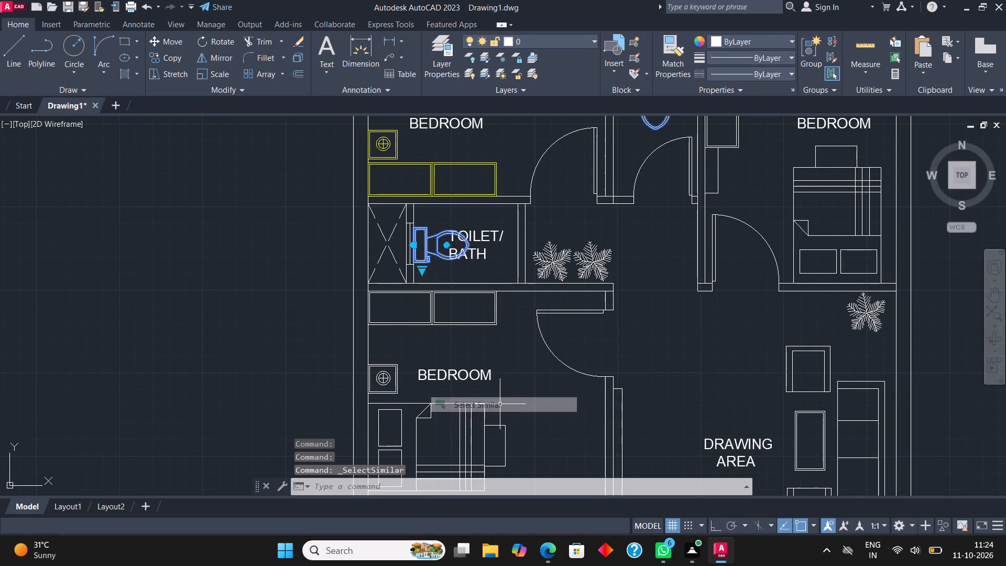
click(543, 44)
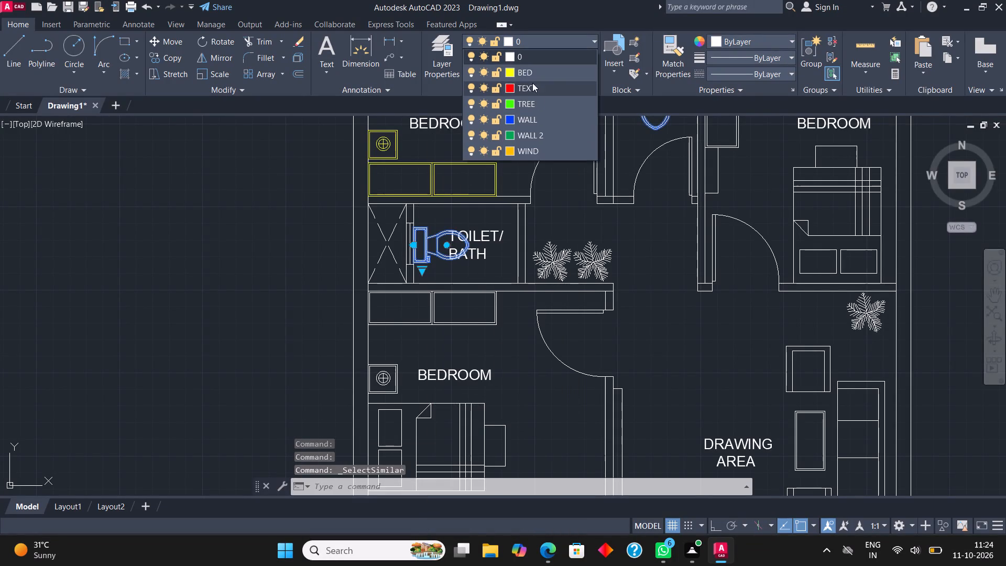
click(534, 77)
key(Escape)
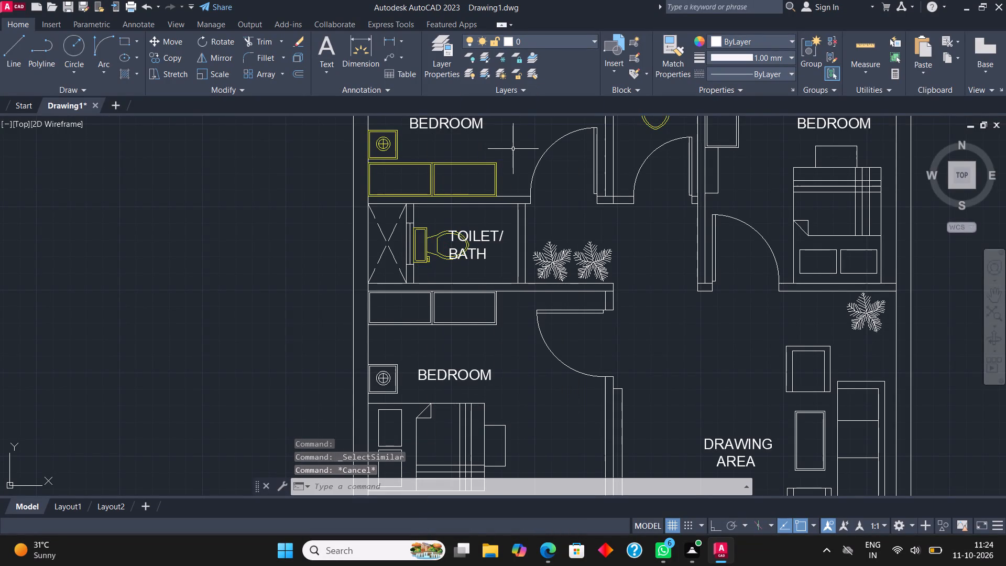
Move the bed with its bench and the lamp side table in the bedroom above the stairs to the BED layer.
scroll(480, 198, down, 1)
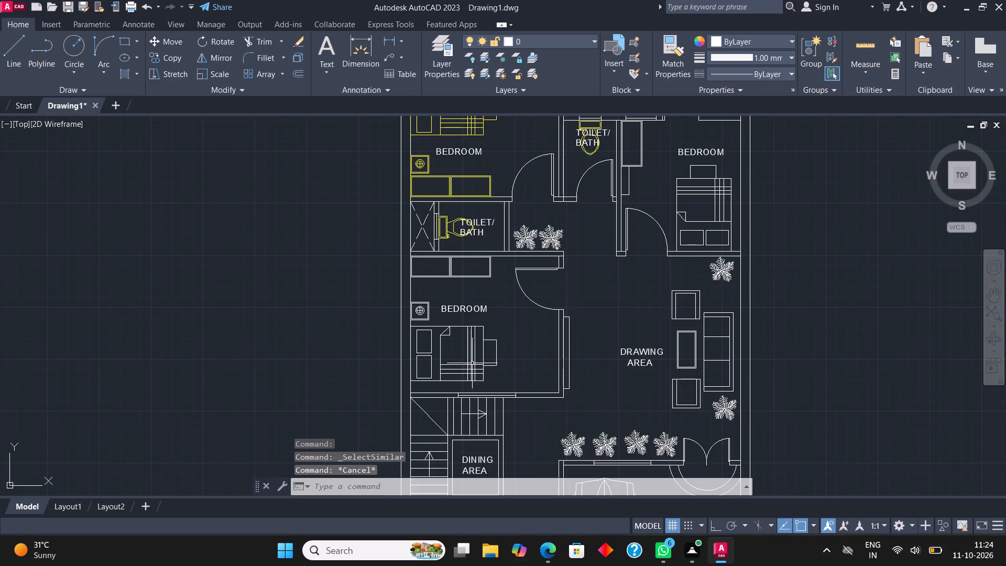
scroll(473, 375, up, 2)
click(523, 399)
click(332, 252)
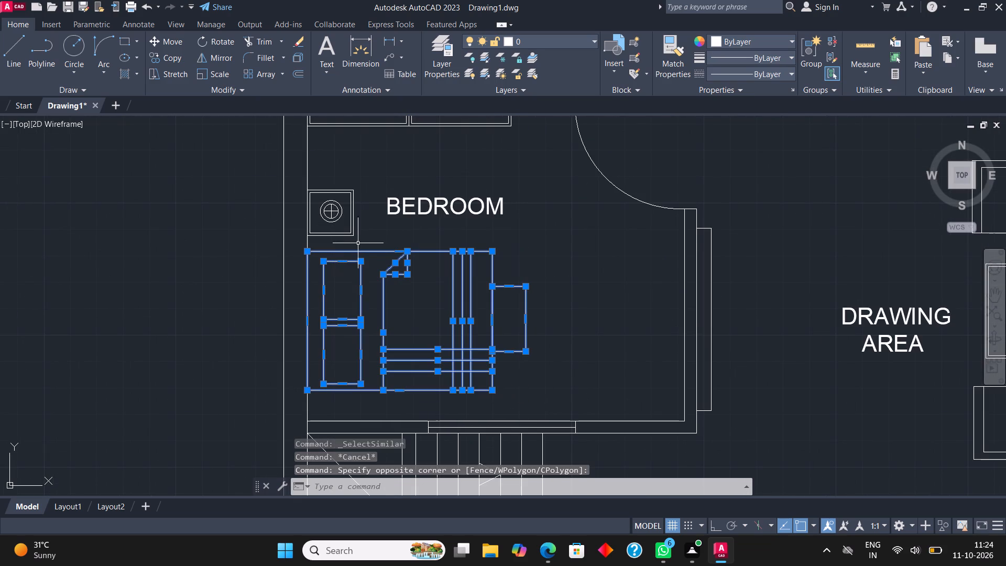
click(366, 243)
click(330, 172)
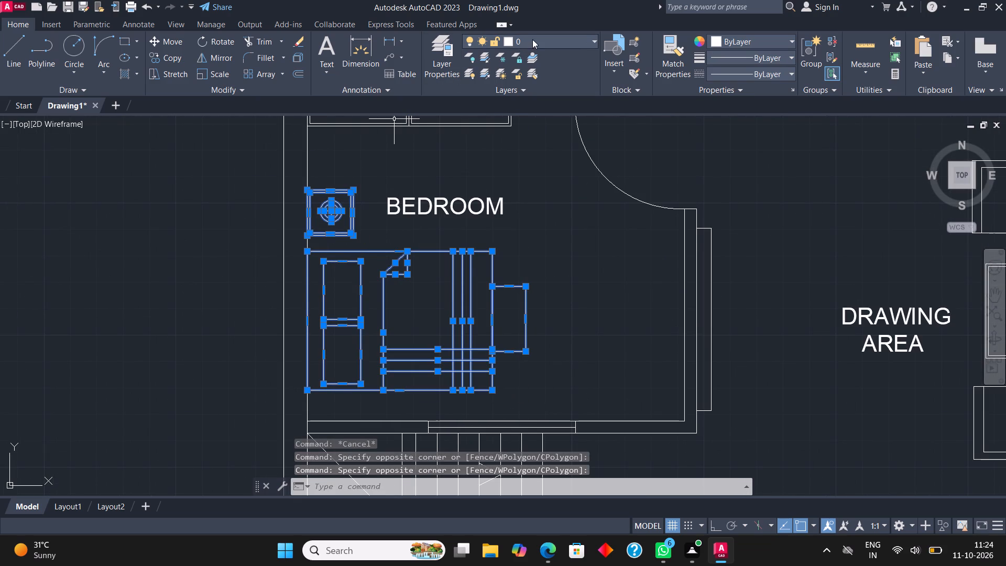
click(532, 39)
click(538, 71)
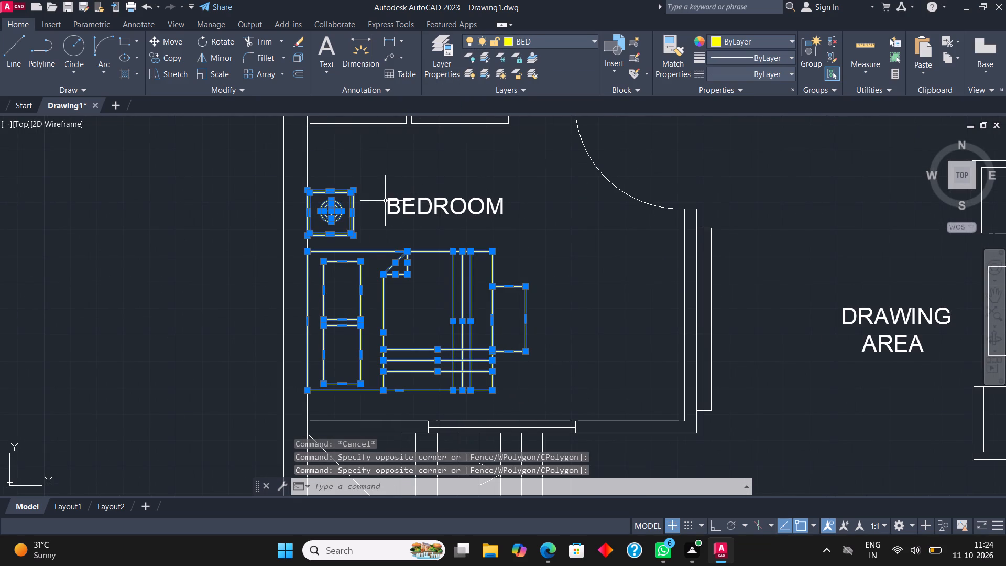
key(Escape)
Move the kitchen's tall cabinet unit, counter edge, draining-board sink and second basin to the BED layer.
scroll(371, 243, down, 2)
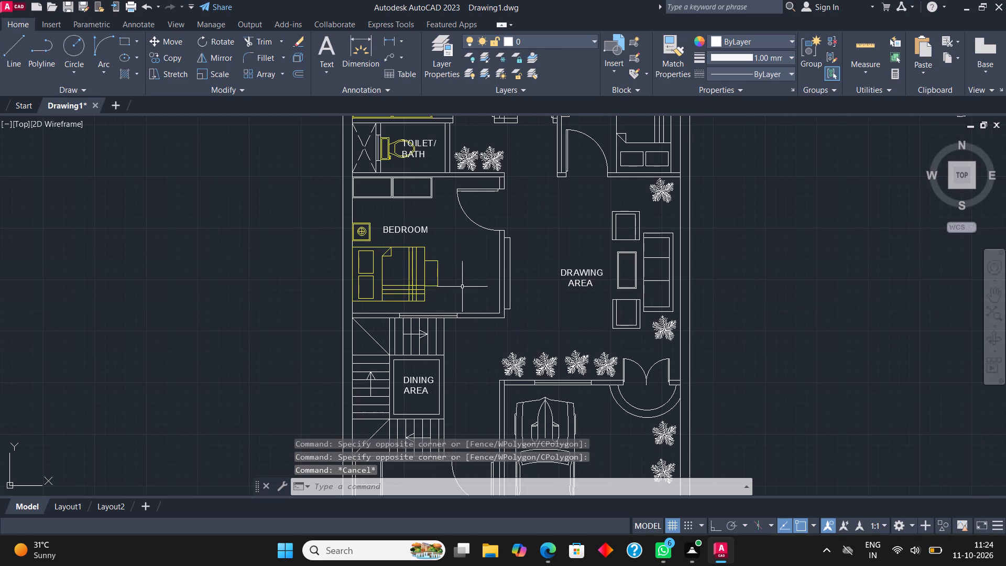
middle_drag(445, 306, 446, 201)
scroll(387, 392, up, 2)
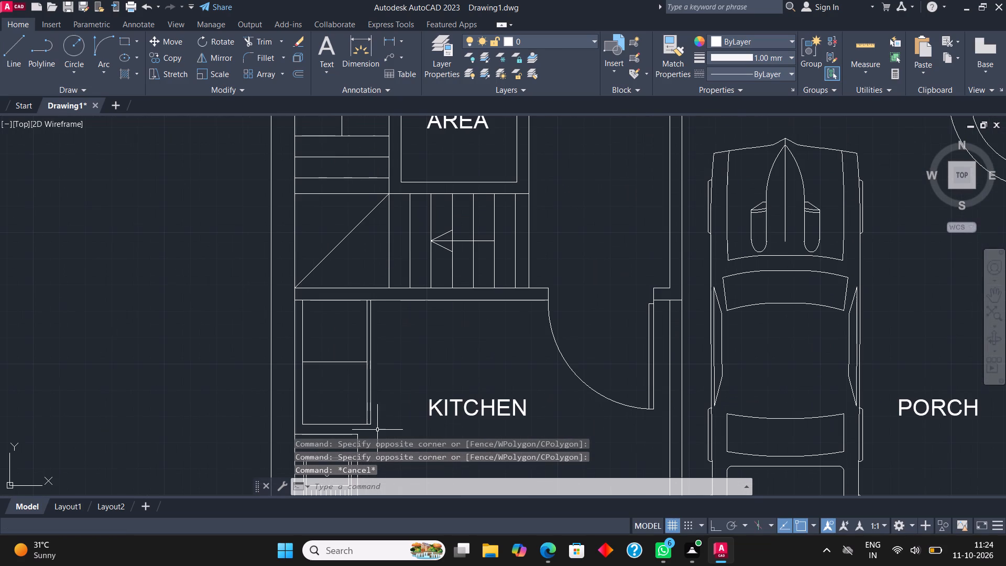
click(377, 430)
click(333, 332)
scroll(445, 268, down, 1)
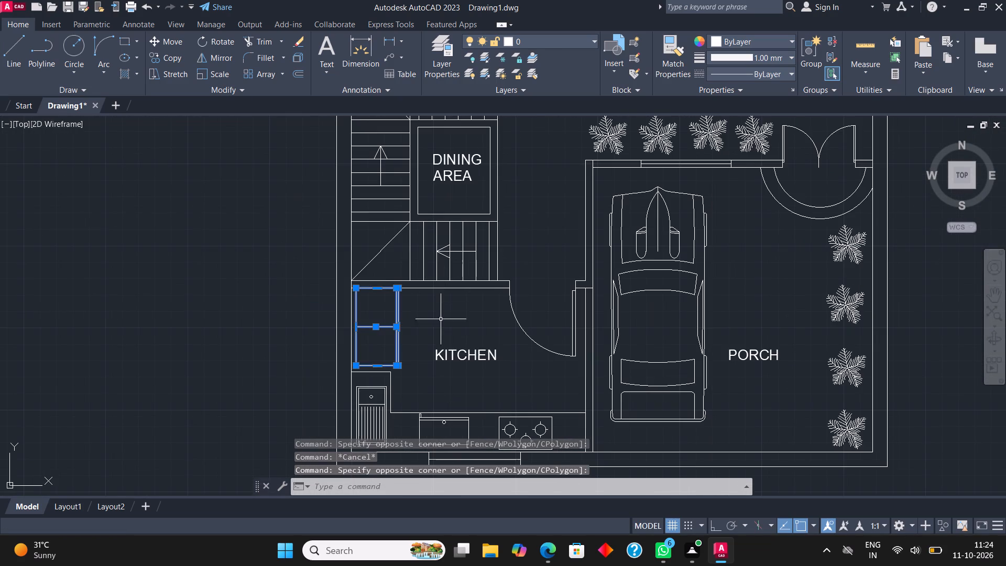
scroll(443, 305, down, 1)
scroll(436, 391, up, 2)
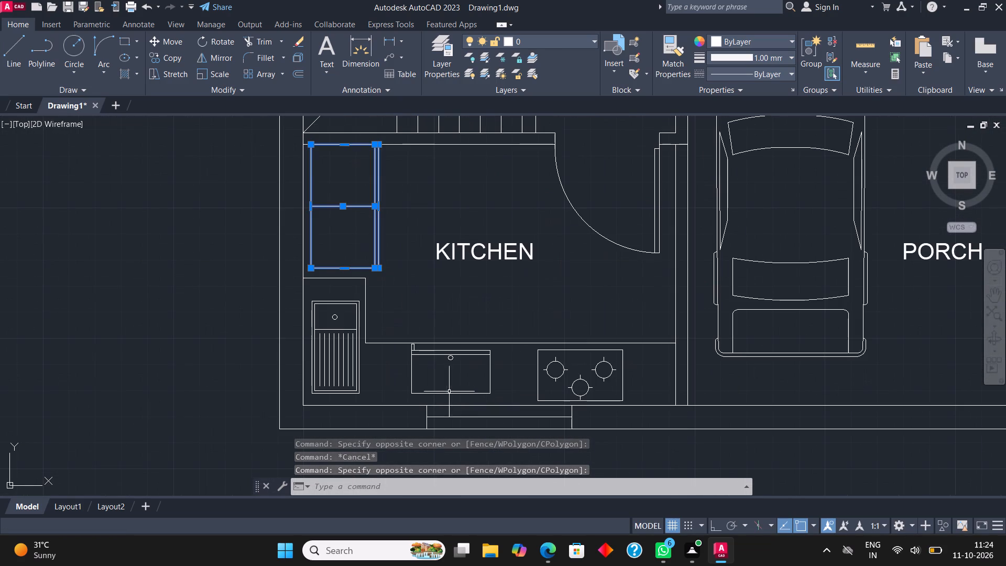
click(494, 394)
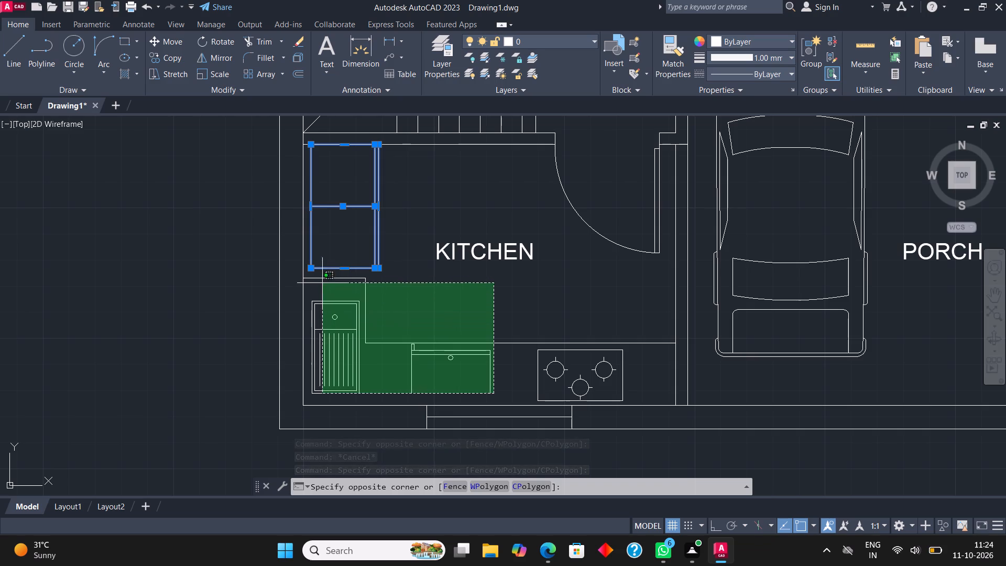
click(323, 271)
click(548, 34)
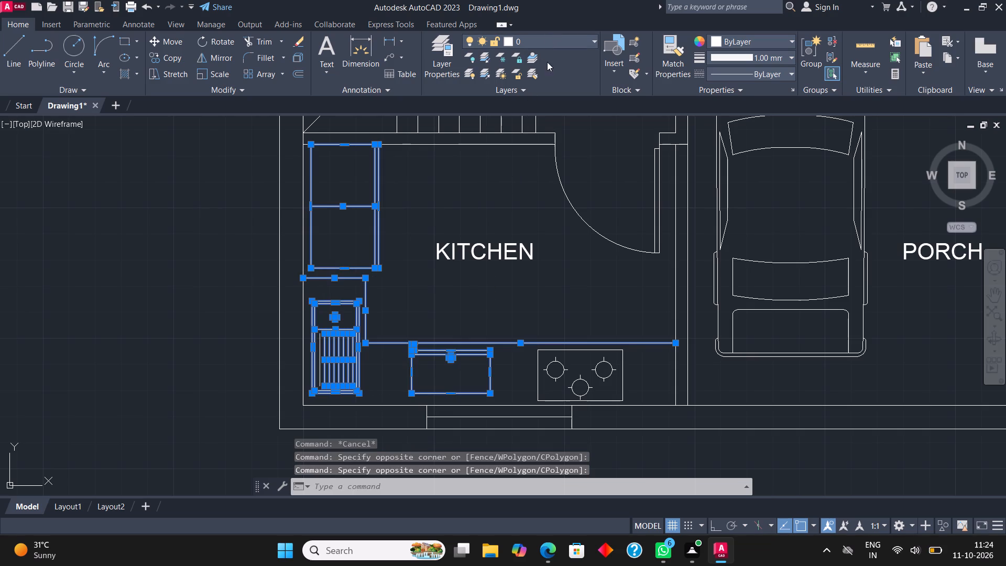
click(552, 45)
click(534, 74)
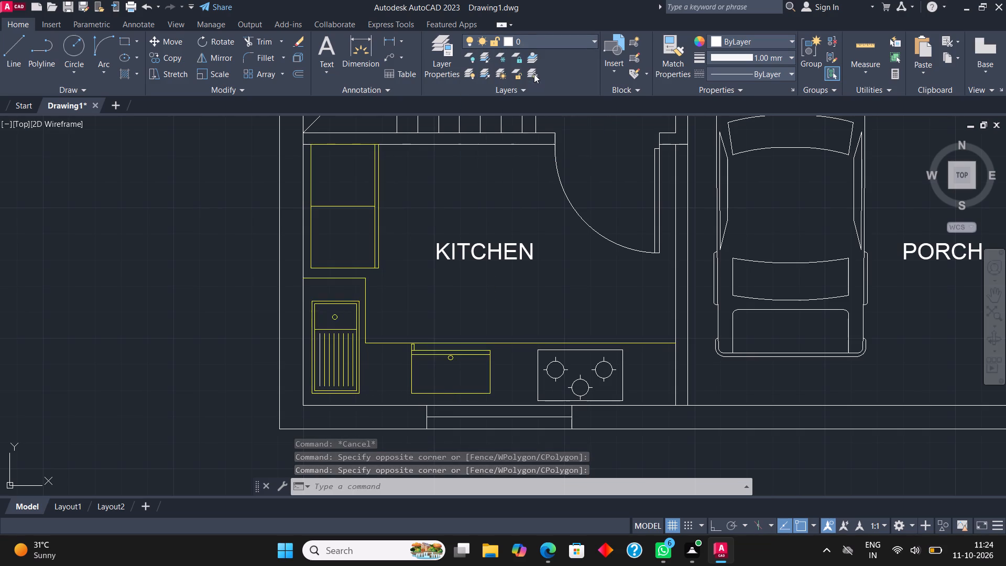
middle_drag(562, 267, 477, 282)
key(Escape)
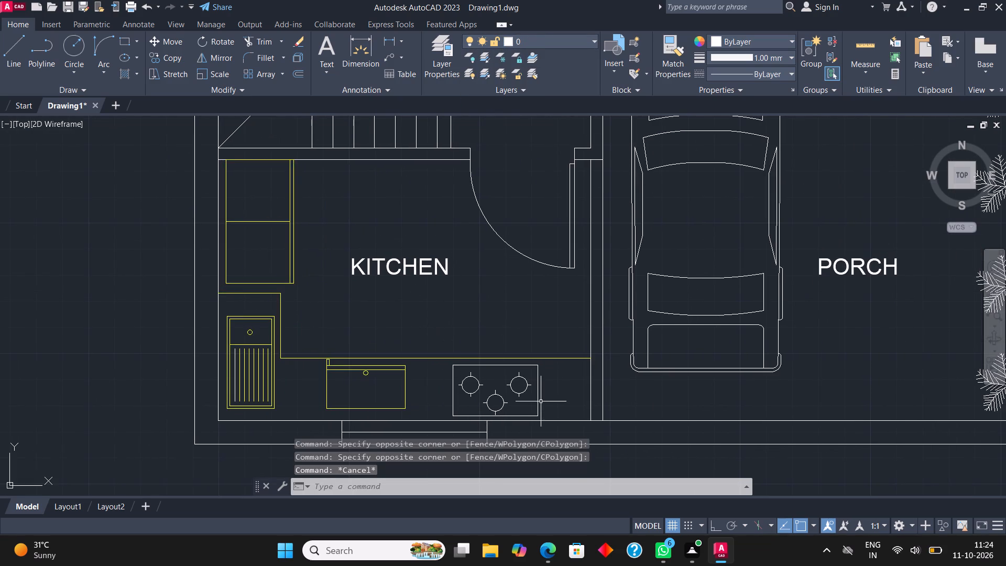
Move the three-burner stove on the kitchen counter to the TEXT layer.
scroll(546, 410, up, 1)
click(544, 419)
click(367, 344)
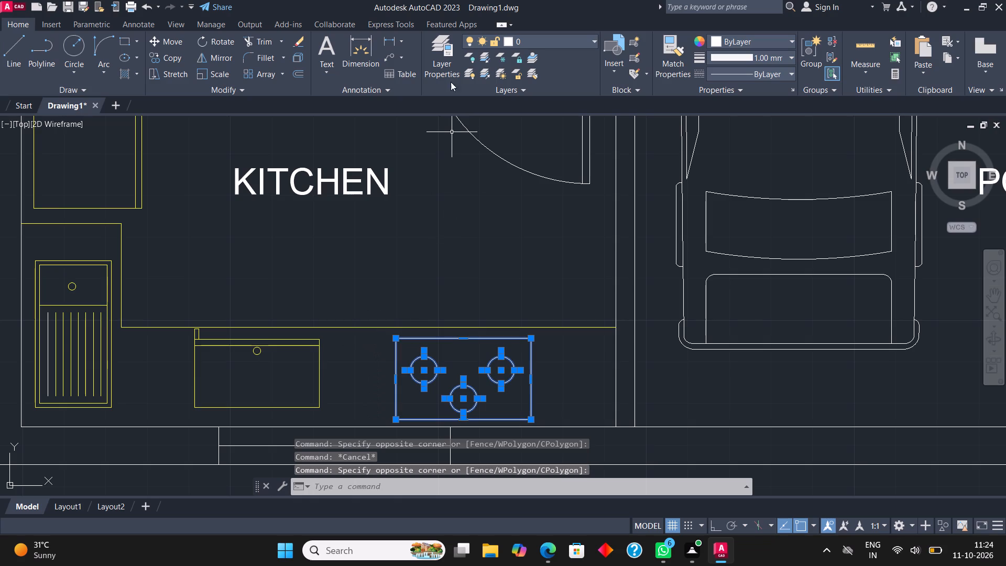
click(543, 40)
click(534, 86)
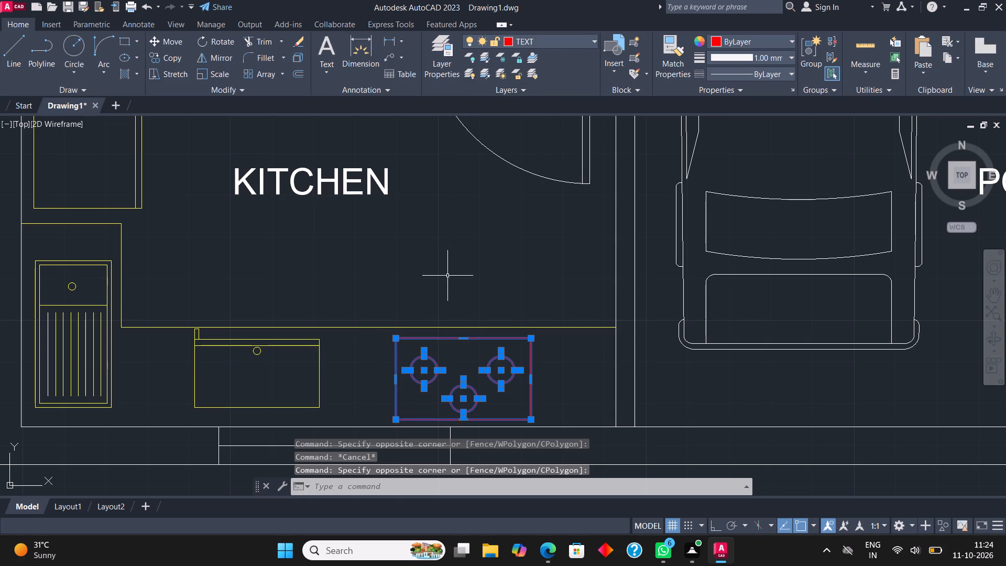
Move the car in the porch and the drawing area's sofa, two armchairs and centre table to the BED layer.
key(Escape)
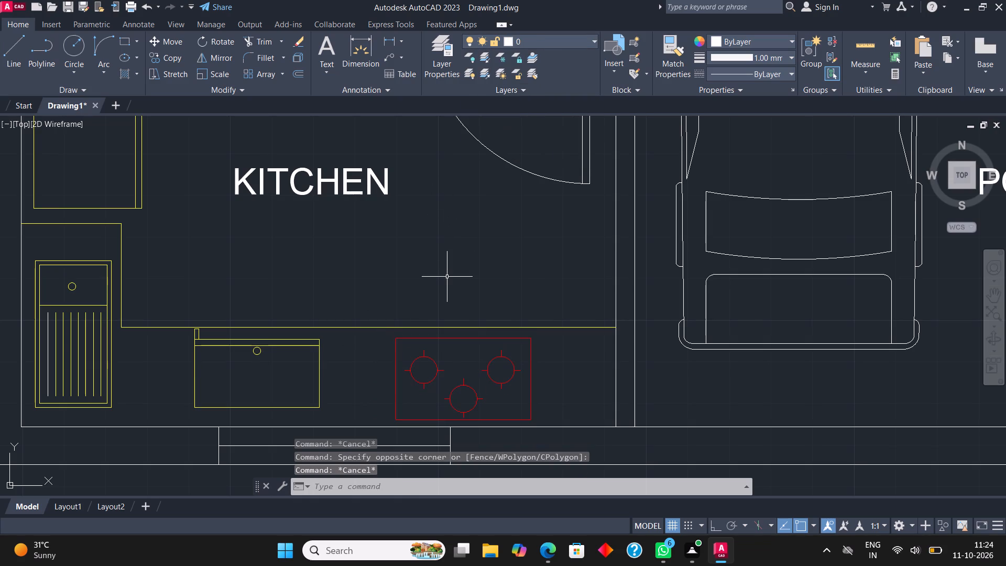
scroll(461, 307, down, 2)
middle_drag(545, 277, 395, 323)
click(408, 331)
scroll(406, 382, down, 1)
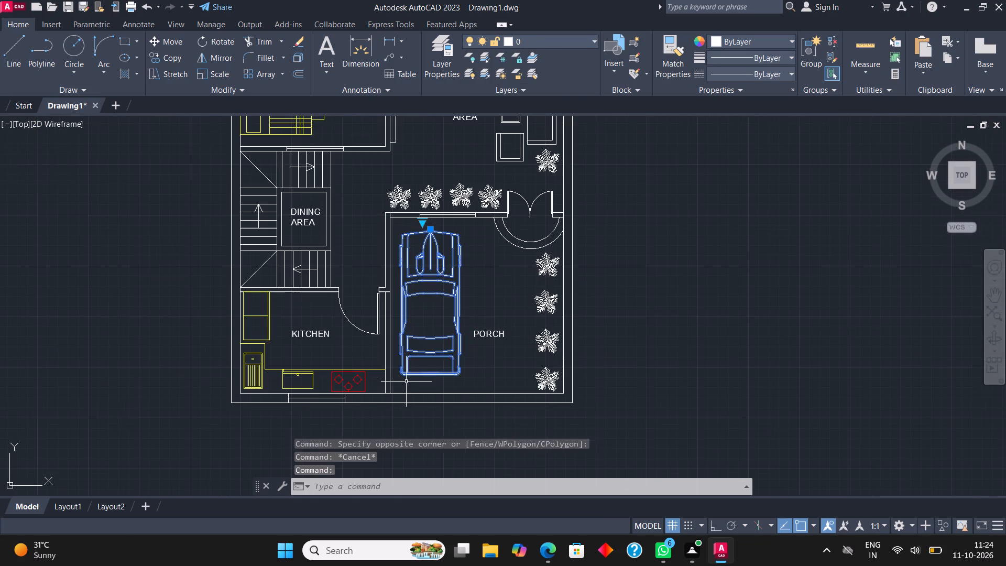
middle_drag(545, 197, 550, 452)
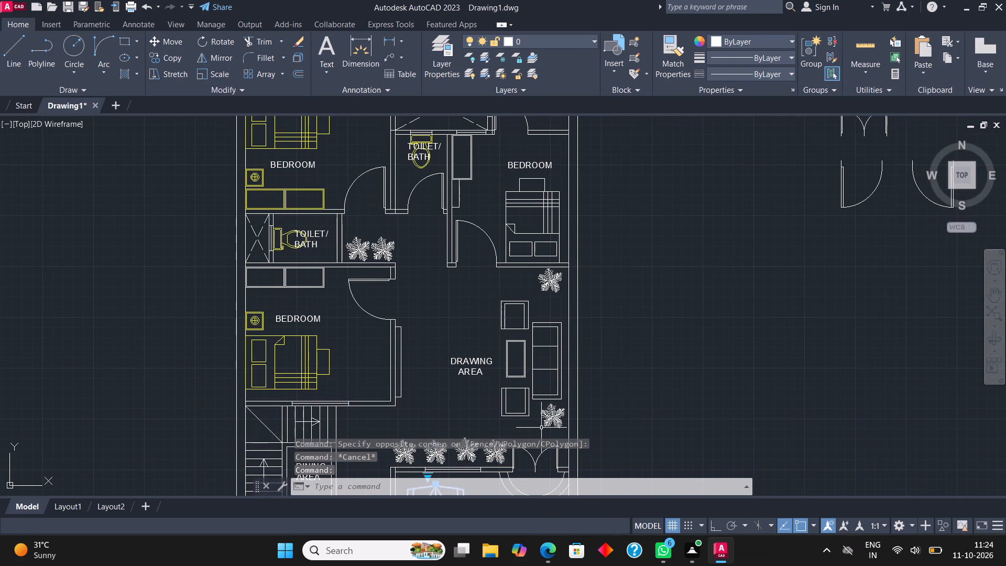
scroll(537, 424, up, 2)
click(526, 420)
click(442, 138)
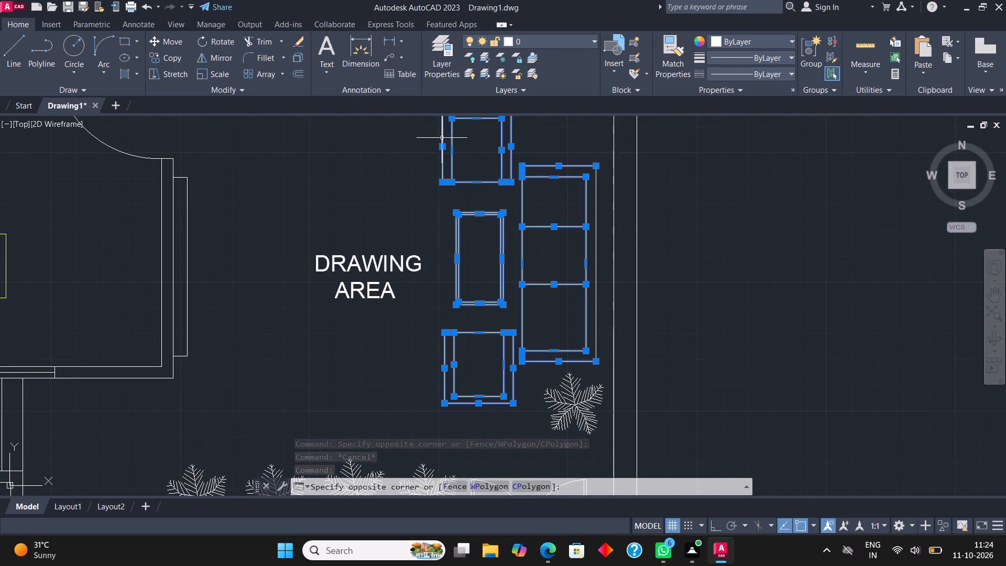
click(602, 348)
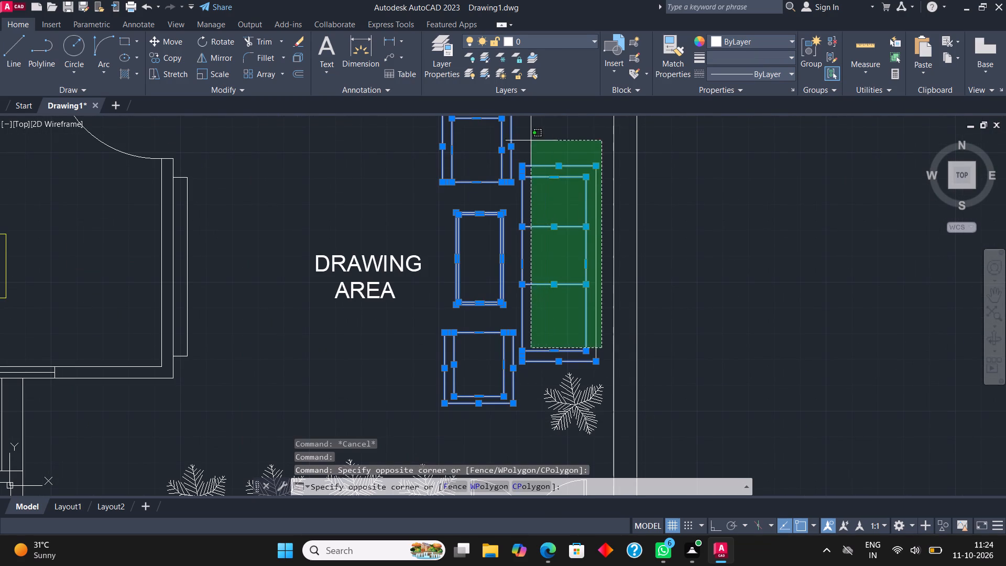
click(528, 140)
middle_drag(529, 151, 529, 235)
drag(515, 287, 510, 283)
click(453, 168)
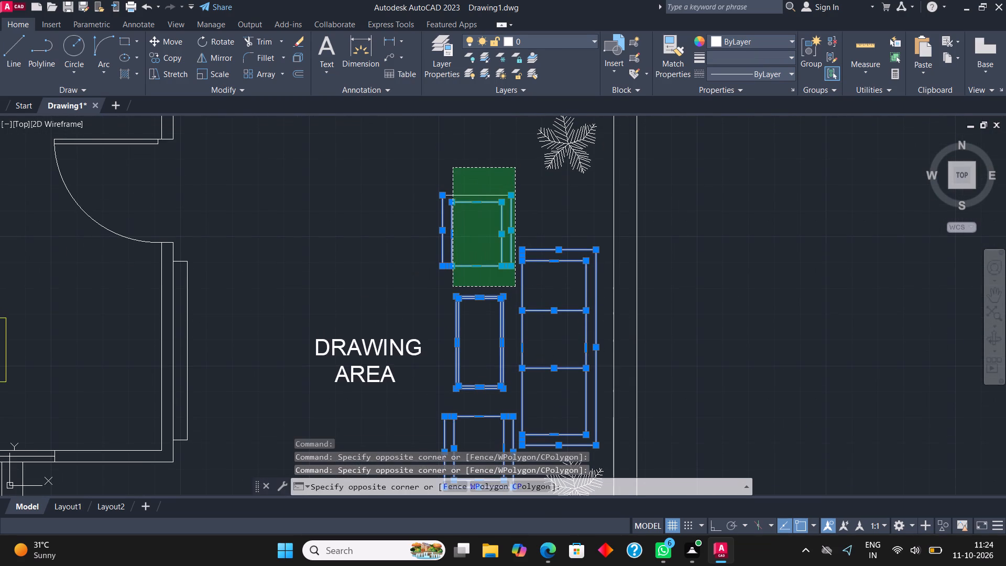
scroll(462, 196, down, 2)
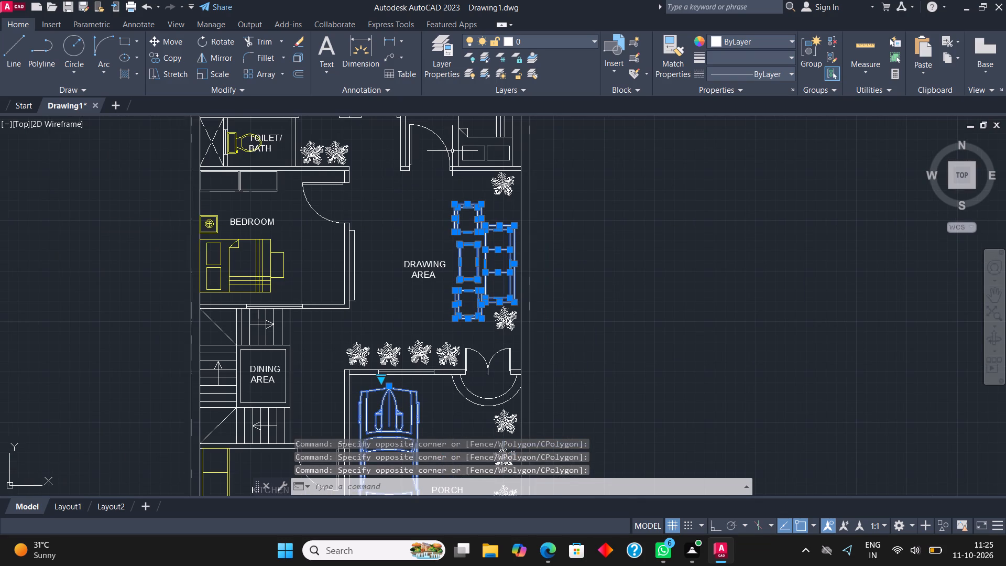
click(536, 42)
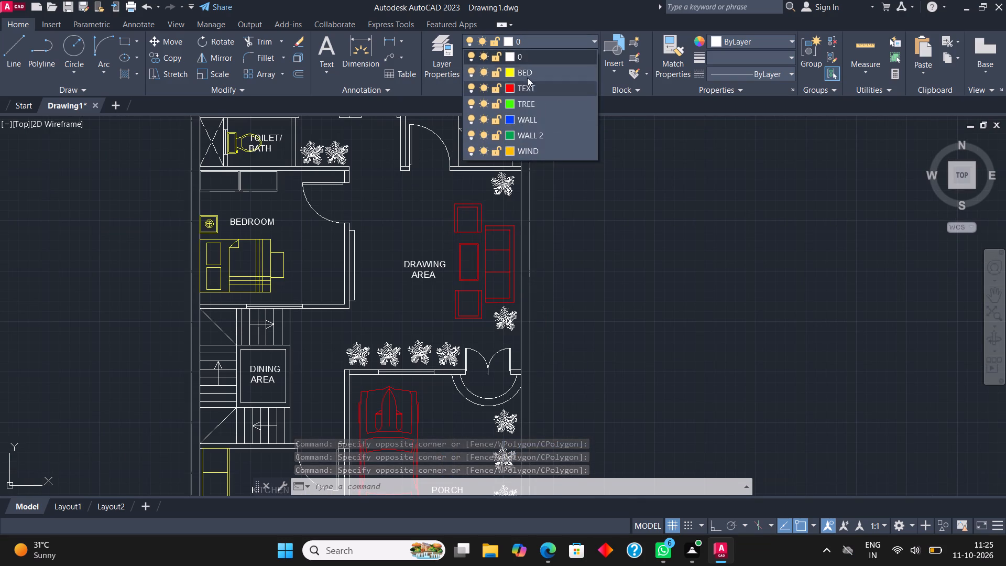
click(527, 73)
key(Escape)
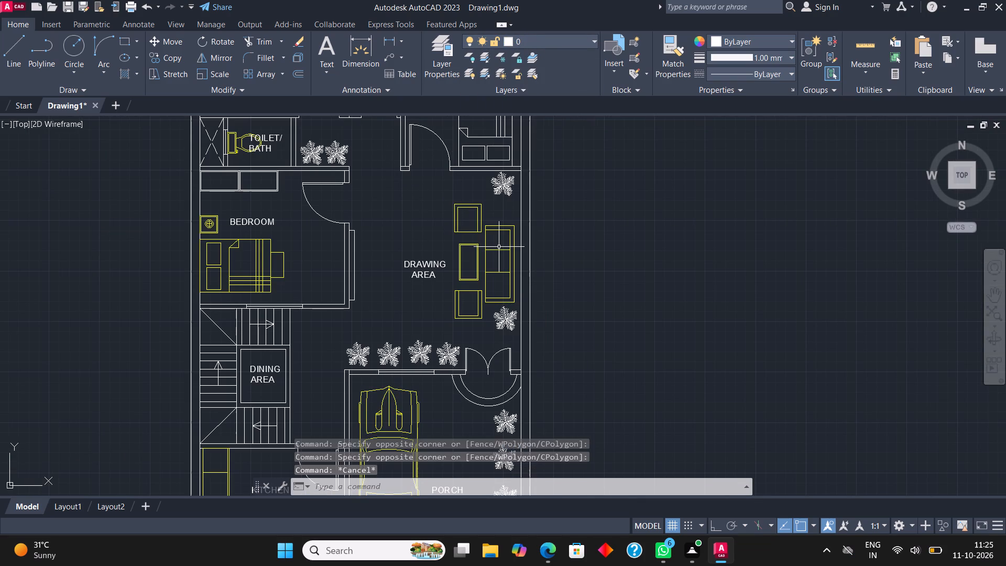
Move the wardrobe, narrow side unit and bed with its bench in the bedroom above the drawing area to the BED layer.
scroll(461, 253, down, 2)
middle_drag(457, 192, 496, 247)
scroll(498, 243, up, 3)
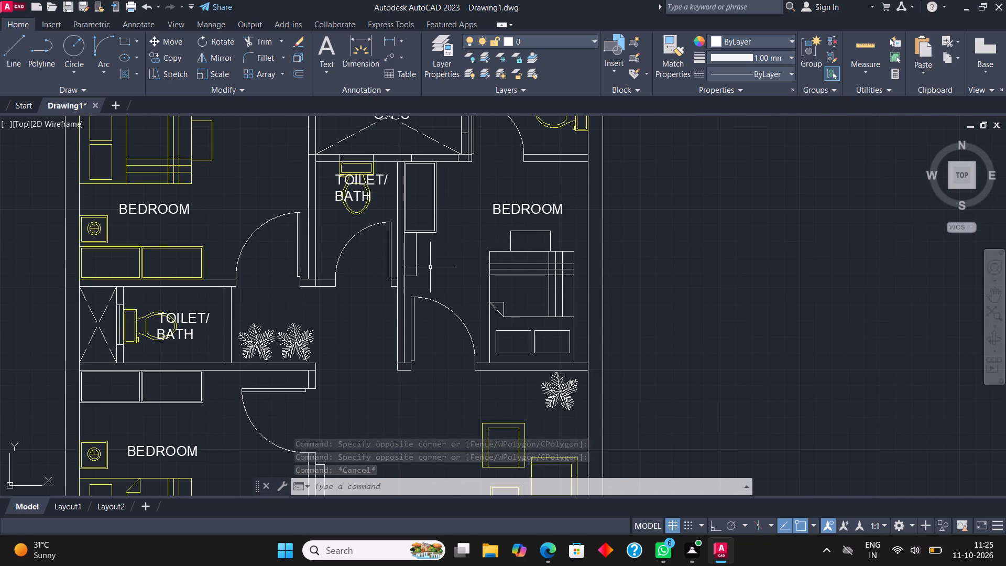
click(428, 255)
click(411, 206)
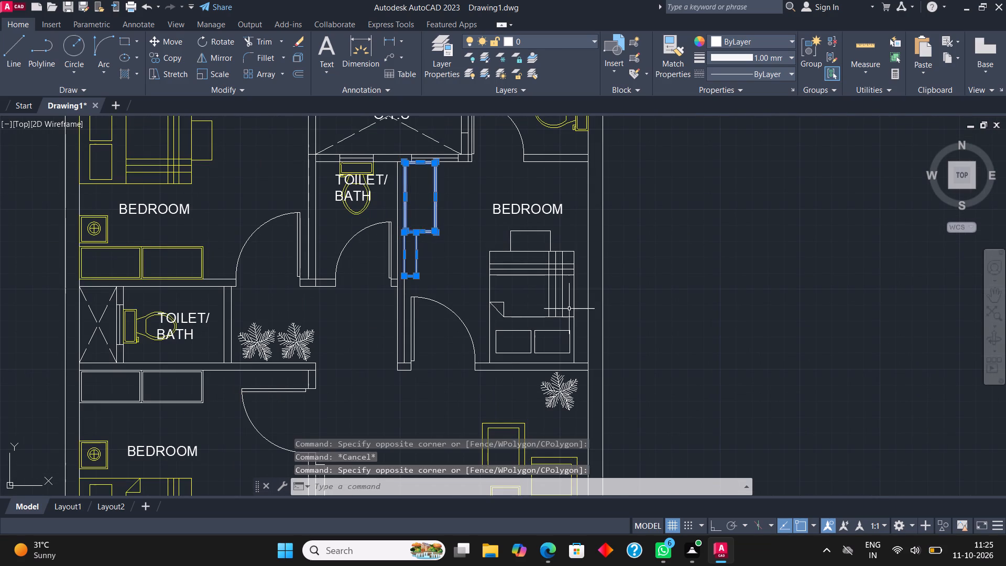
scroll(572, 338, up, 1)
click(577, 364)
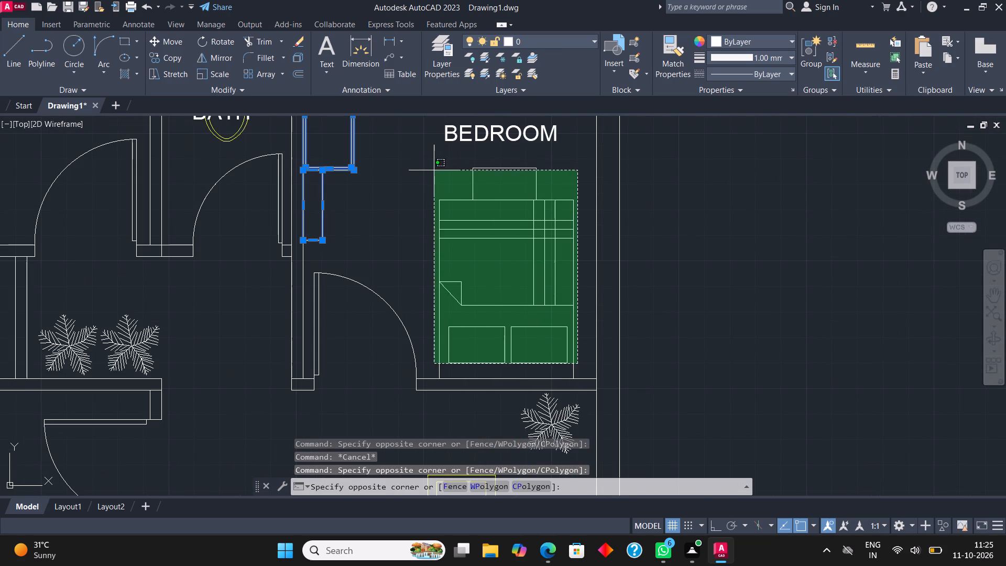
click(434, 170)
click(546, 39)
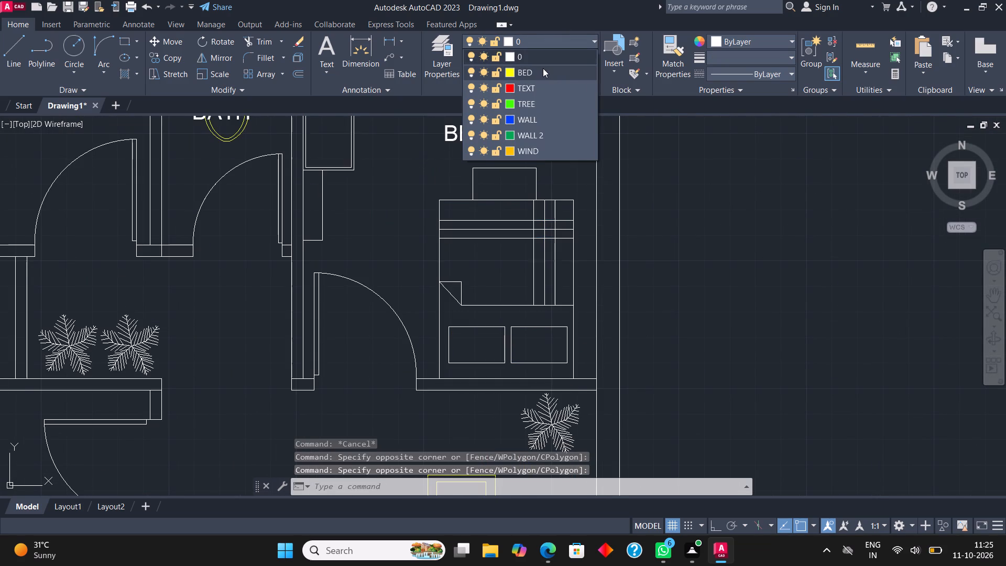
click(543, 68)
key(Escape)
Move the porch tree nearest the curved entrance step to the WALL 2 layer.
scroll(530, 254, down, 1)
middle_drag(543, 236, 559, 321)
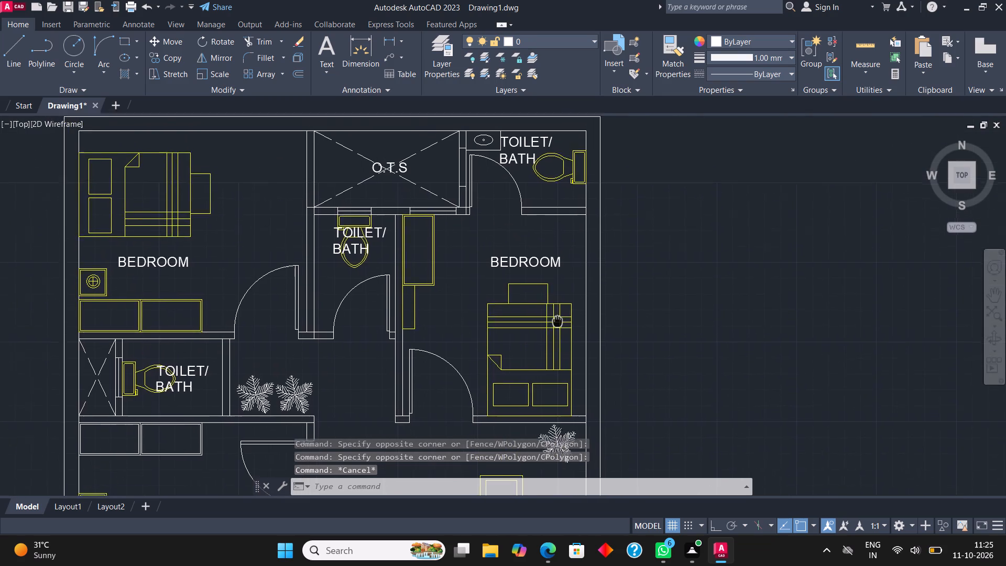
middle_drag(559, 321, 564, 326)
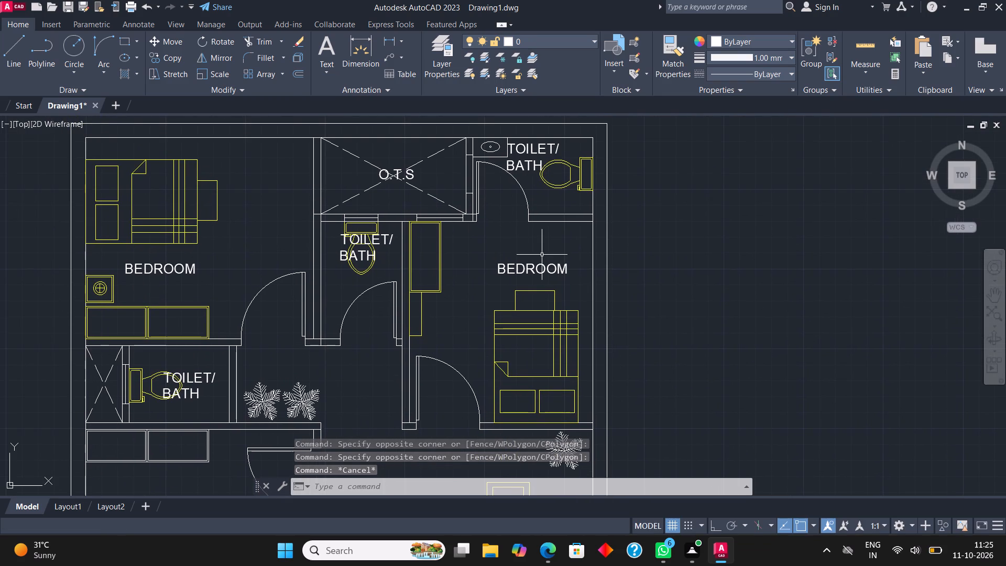
scroll(441, 286, down, 1)
middle_drag(436, 283, 475, 220)
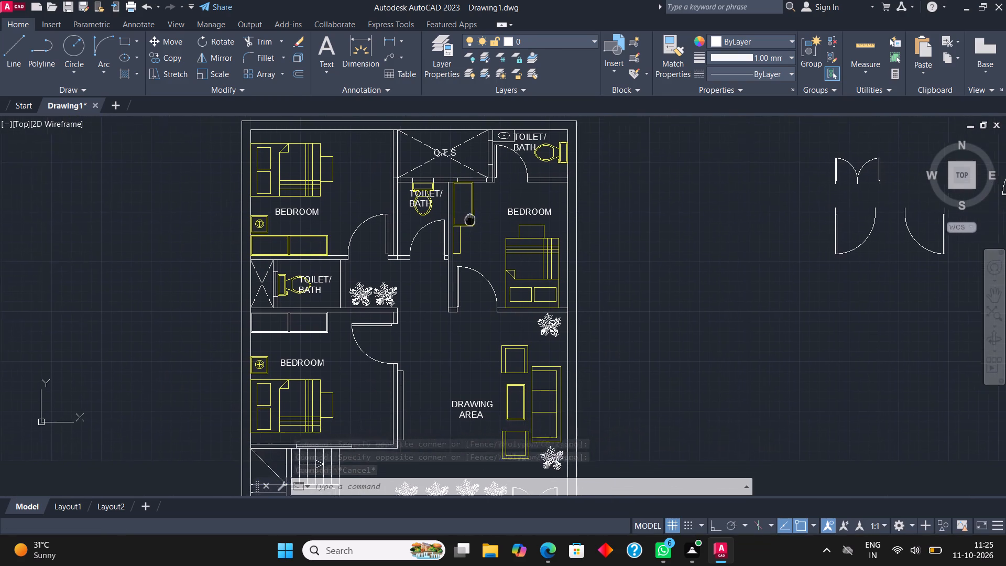
middle_drag(475, 220, 477, 216)
middle_drag(398, 239, 421, 184)
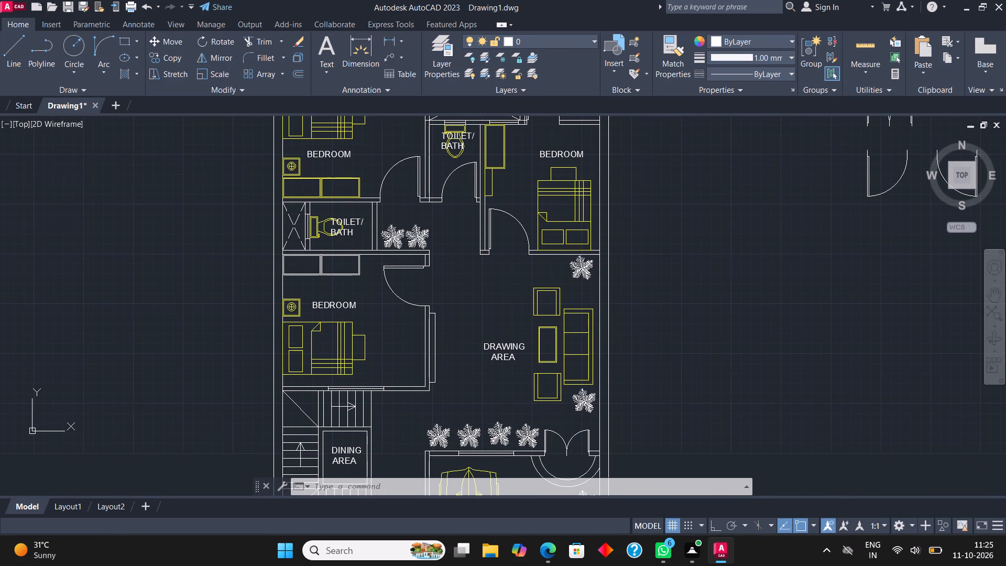
middle_drag(354, 256, 406, 258)
middle_drag(561, 257, 558, 253)
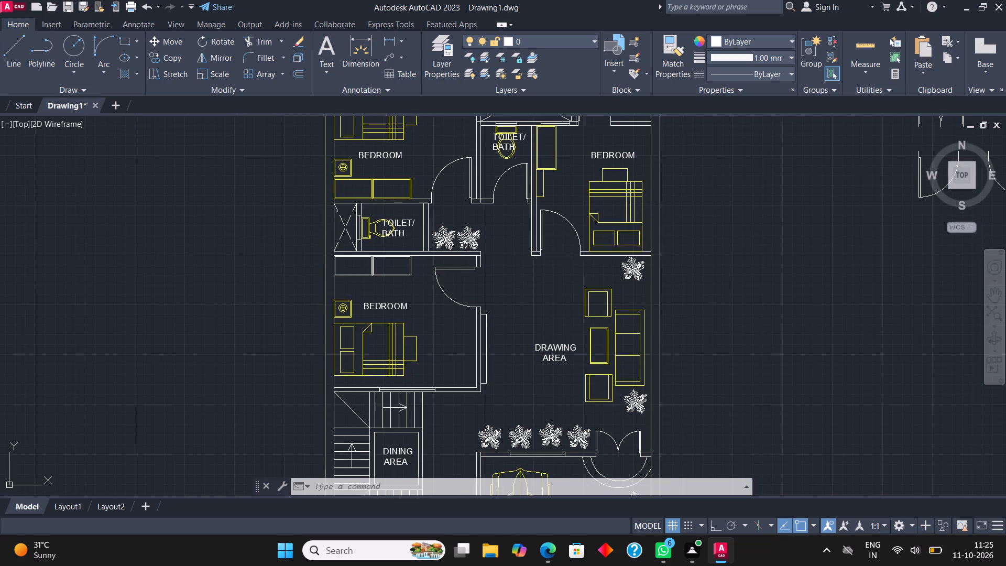
middle_drag(558, 253, 481, 80)
scroll(597, 324, up, 2)
click(504, 333)
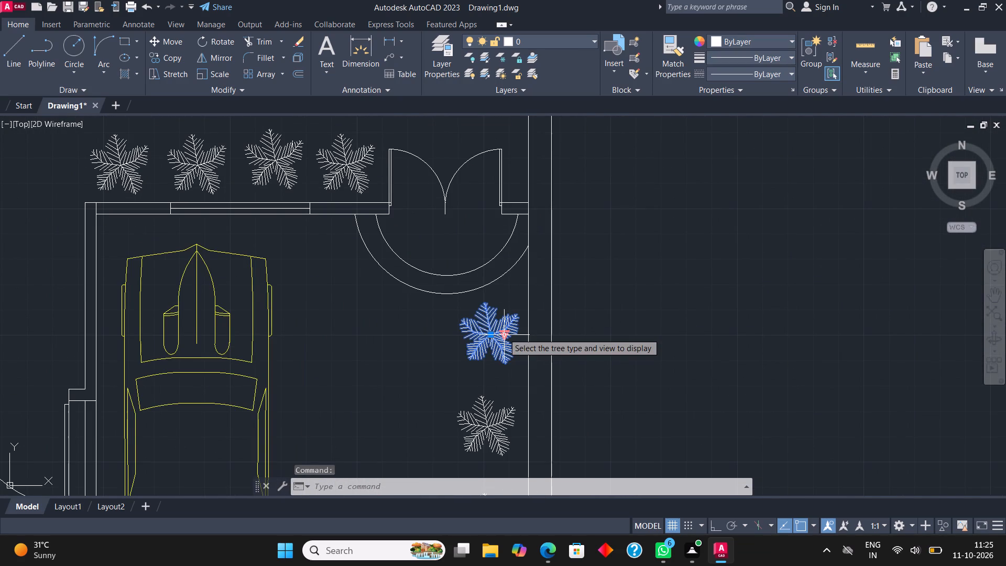
click(565, 39)
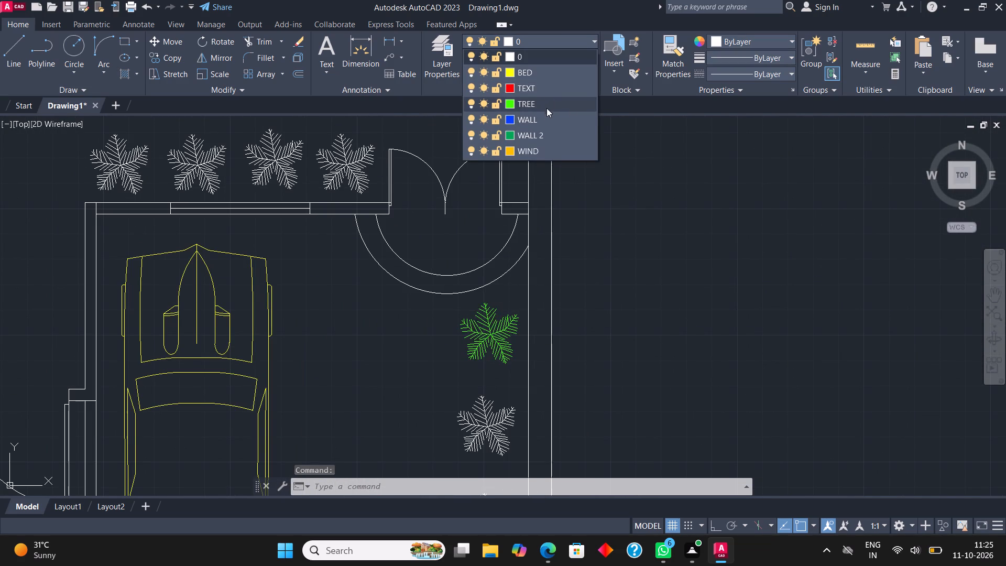
click(545, 129)
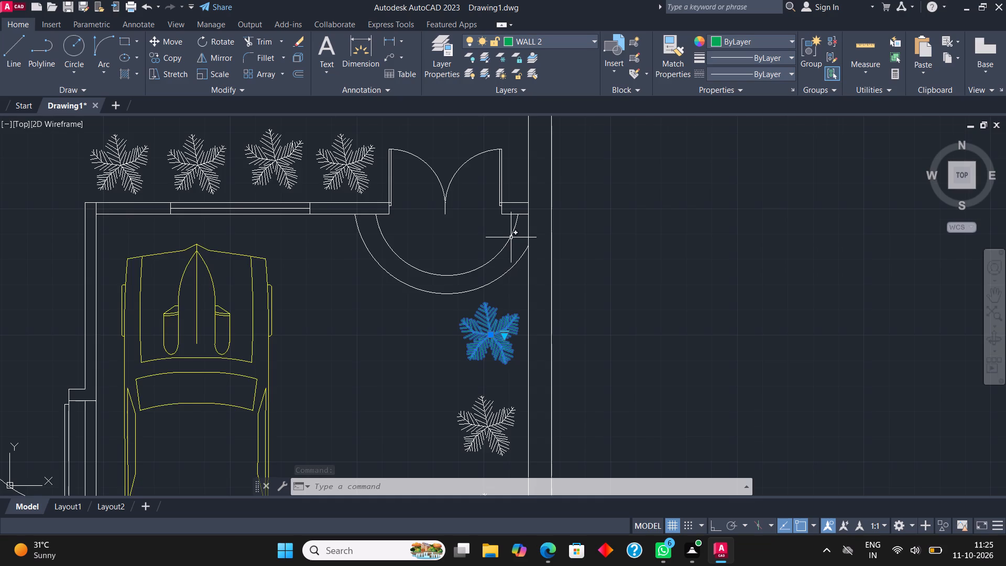
scroll(511, 237, down, 1)
key(Escape)
Move the remaining three trees along the porch's outer wall to the WALL 2 layer.
click(497, 366)
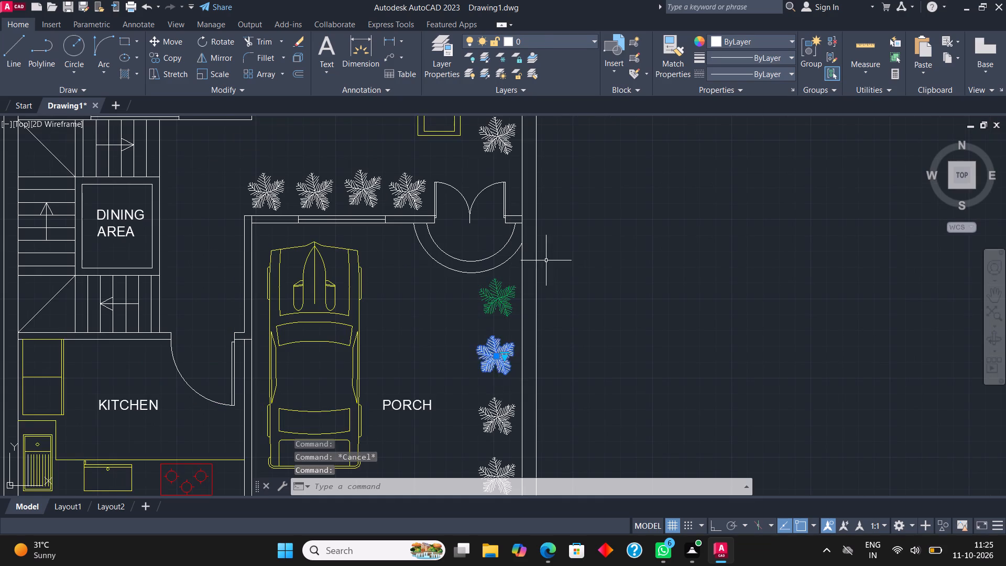
scroll(554, 223, down, 2)
scroll(552, 281, up, 2)
click(492, 322)
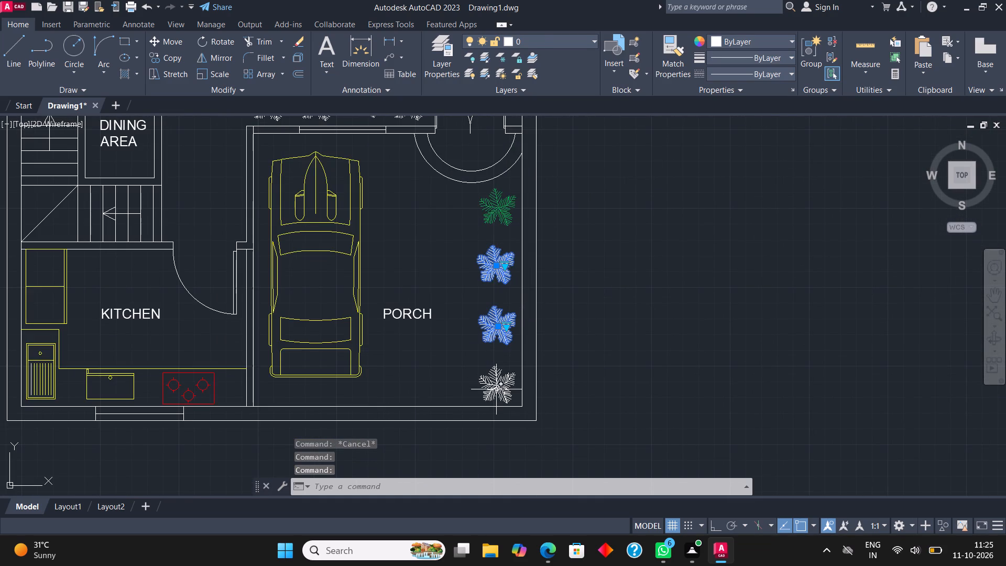
click(496, 390)
click(561, 42)
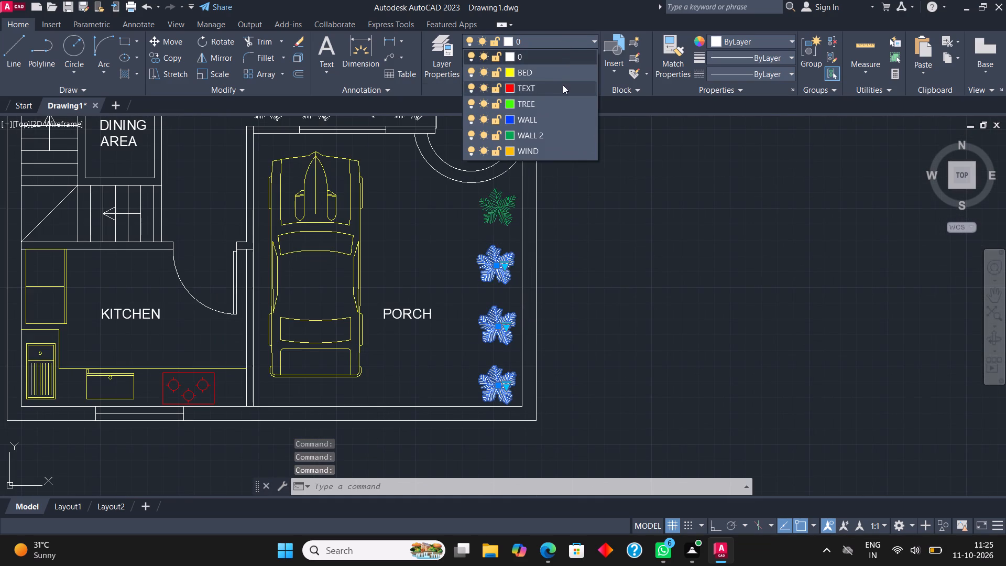
click(551, 133)
key(Escape)
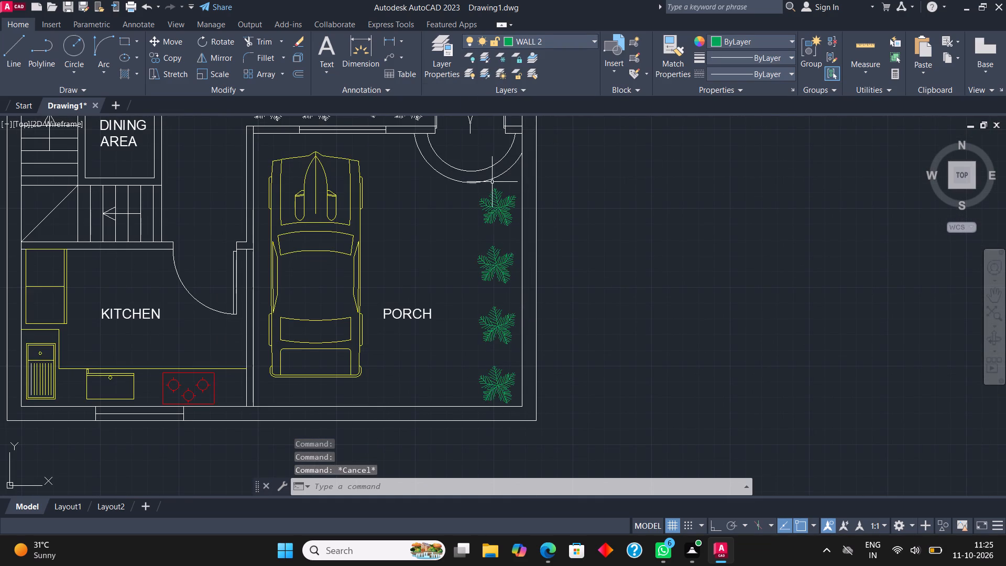
Move the four trees above the porch wall, the two beside the drawing area's seating and the two beside the toilet/bath to the TREE layer.
middle_drag(433, 139, 441, 353)
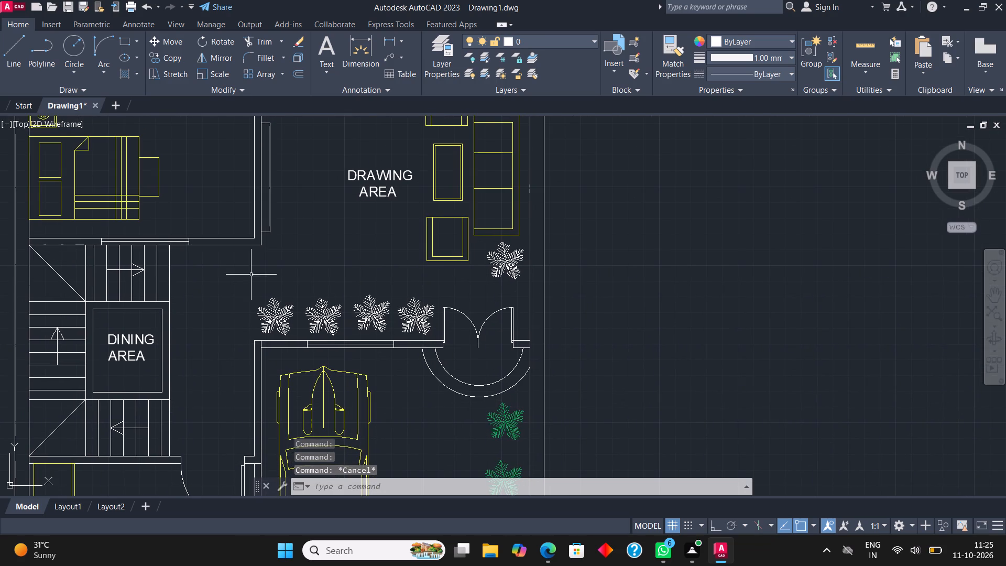
click(278, 313)
click(334, 320)
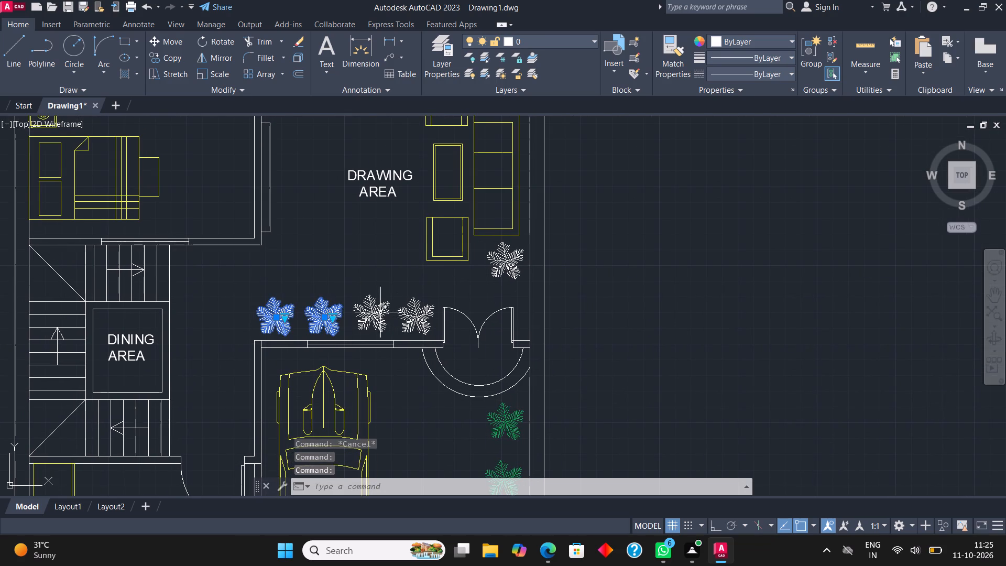
click(374, 313)
click(413, 320)
click(508, 259)
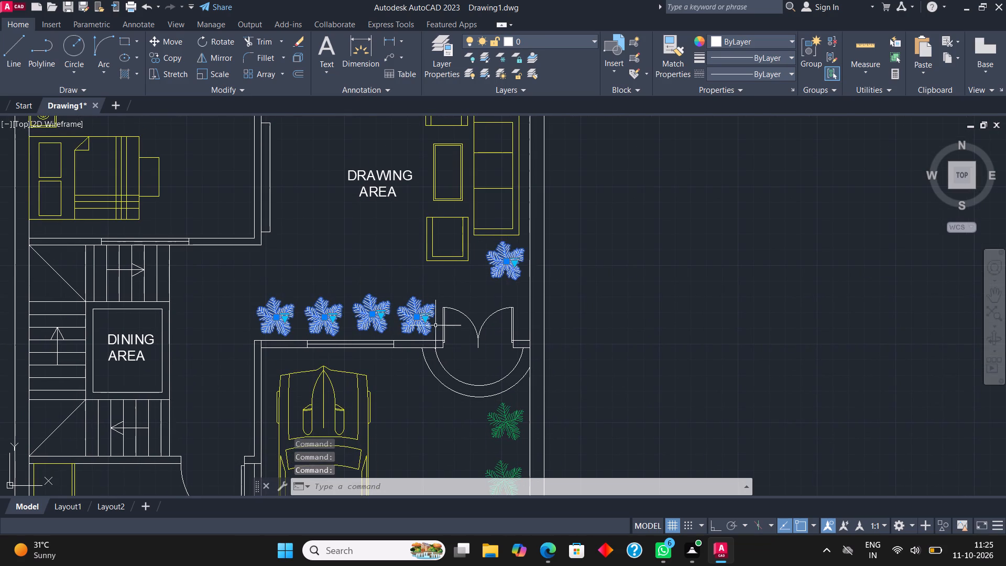
scroll(418, 358, down, 2)
scroll(441, 226, up, 2)
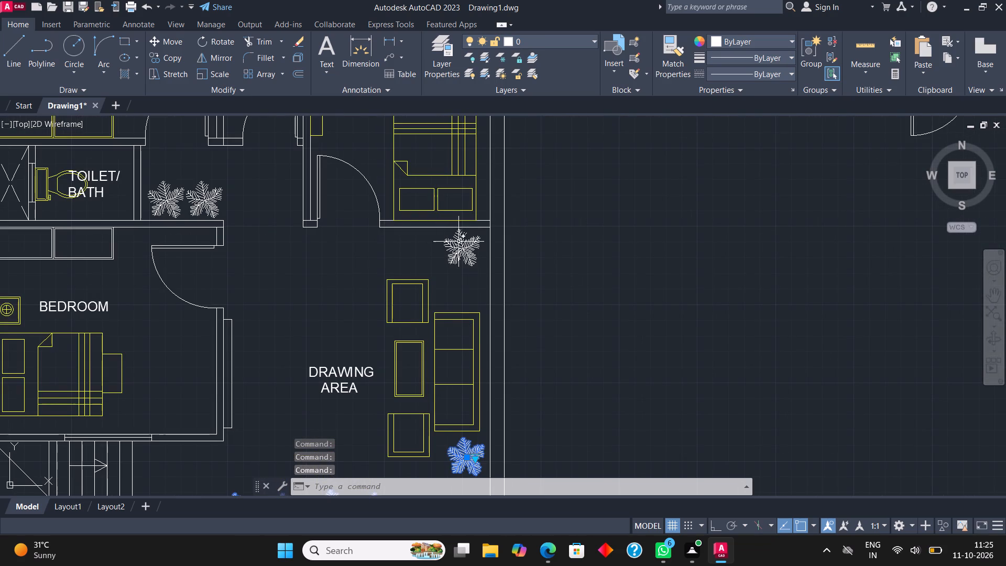
click(465, 242)
scroll(433, 316, down, 1)
scroll(292, 244, up, 1)
click(286, 247)
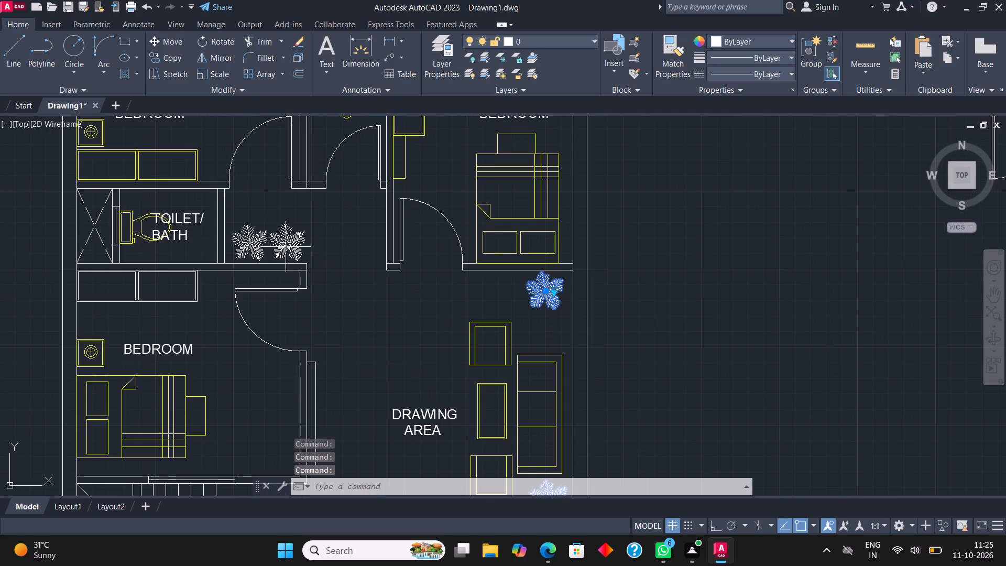
click(250, 244)
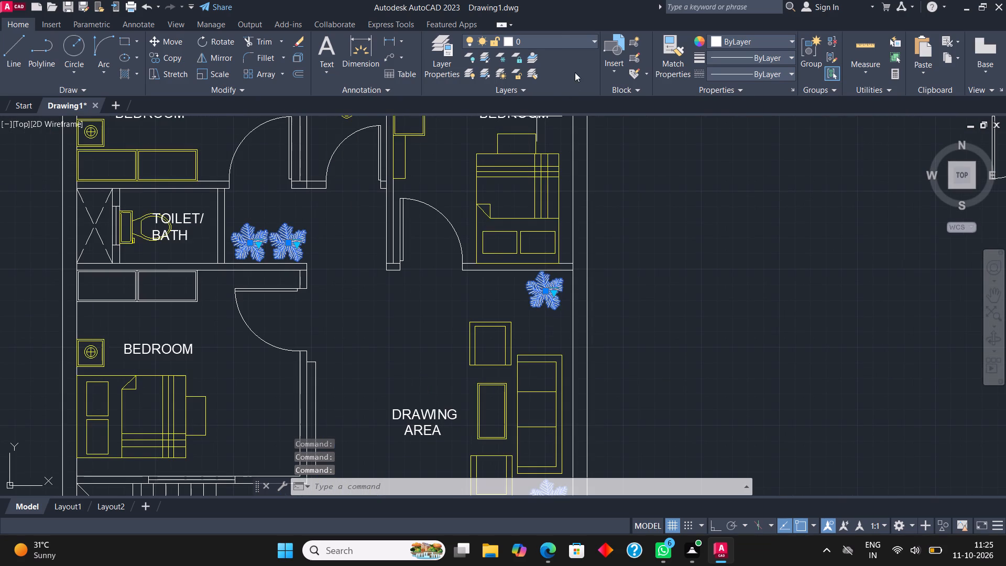
click(557, 34)
click(535, 102)
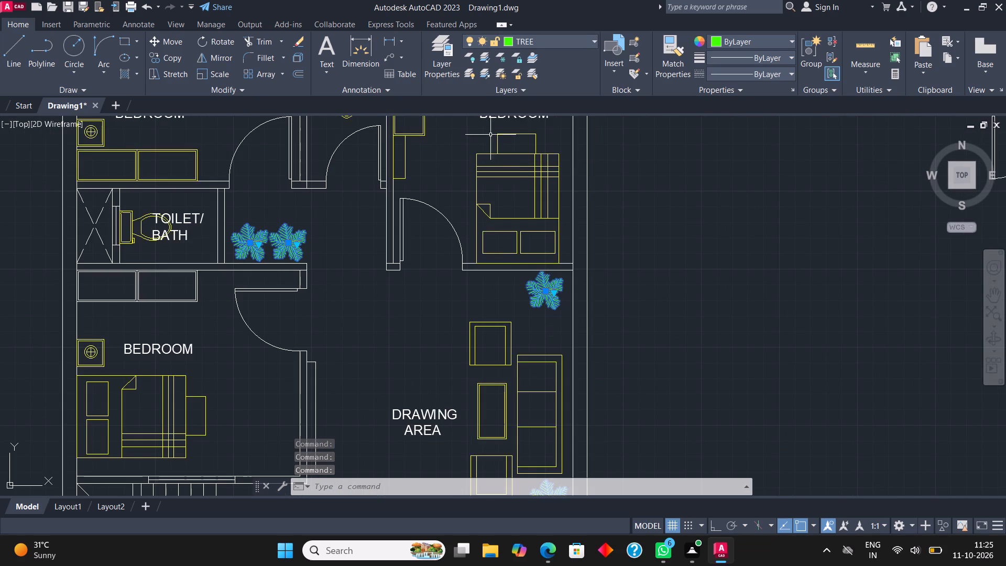
key(Escape)
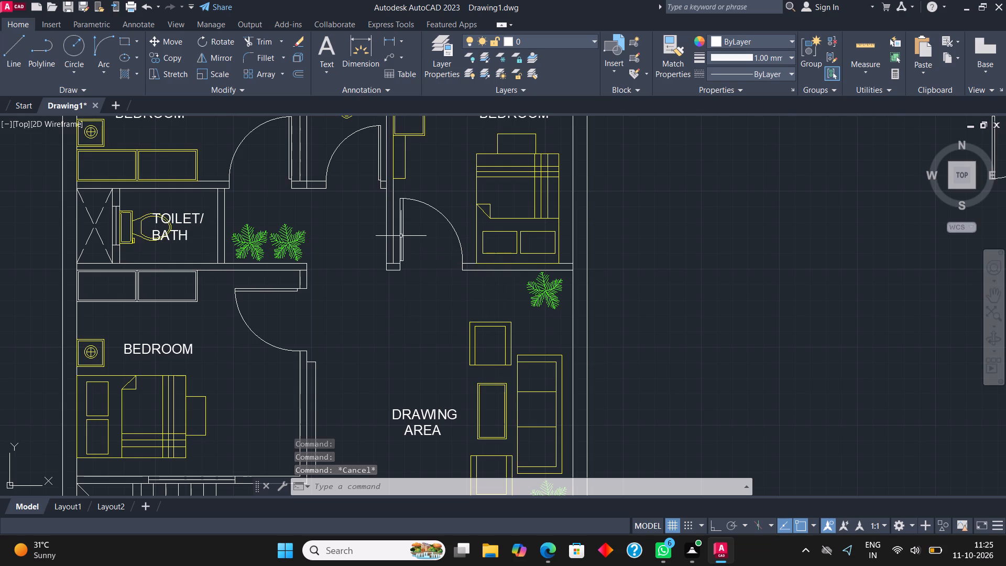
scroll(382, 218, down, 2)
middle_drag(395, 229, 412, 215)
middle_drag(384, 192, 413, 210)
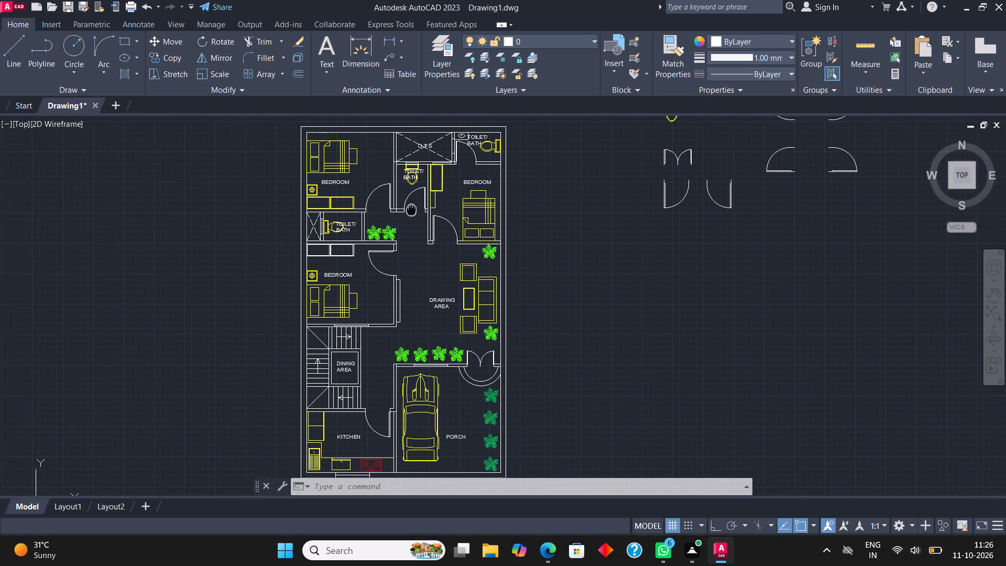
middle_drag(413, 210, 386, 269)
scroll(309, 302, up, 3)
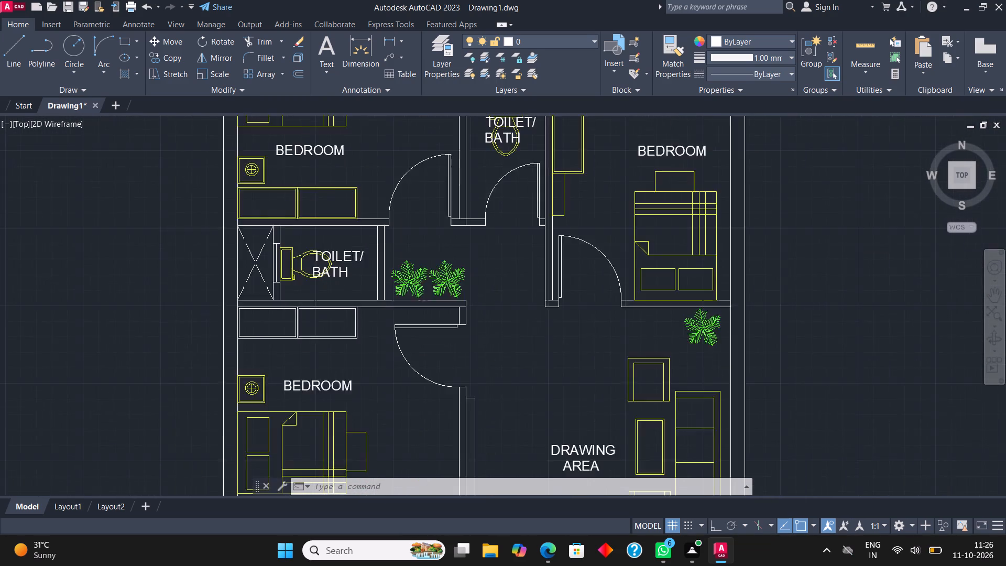
Move the window between the toilet/bath and its crossed shaft to the WIND layer.
scroll(249, 225, up, 2)
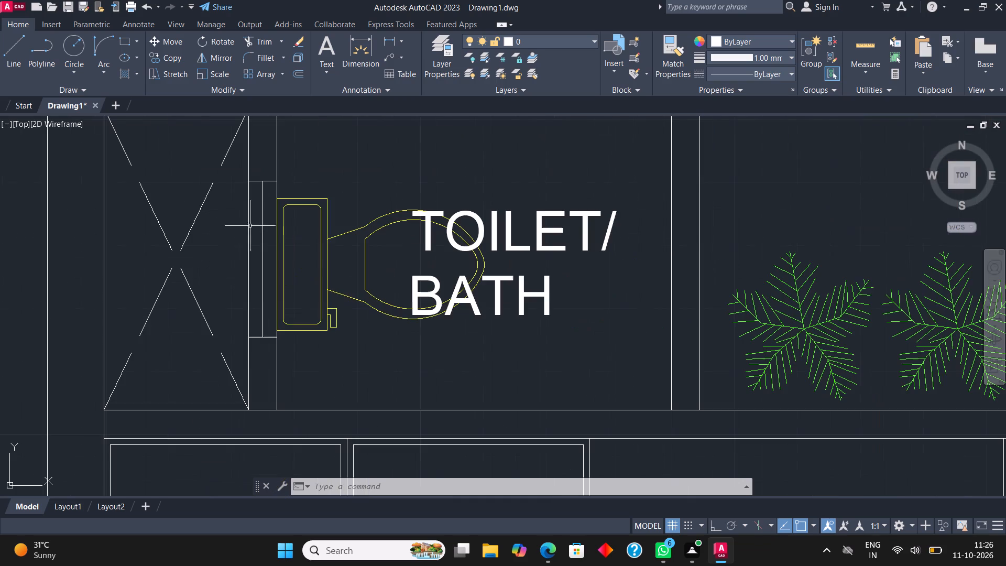
click(530, 40)
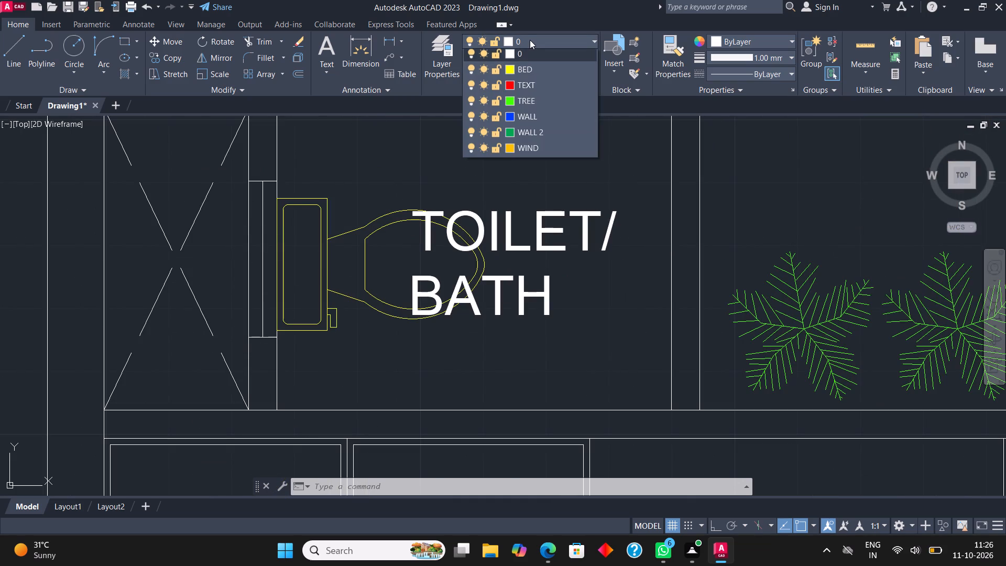
key(Escape)
click(239, 351)
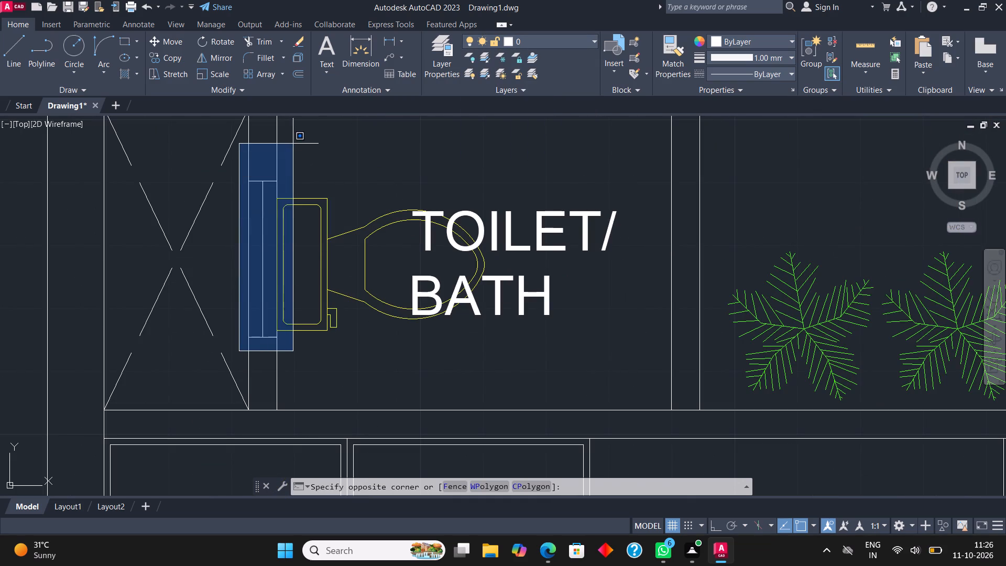
click(283, 160)
click(584, 37)
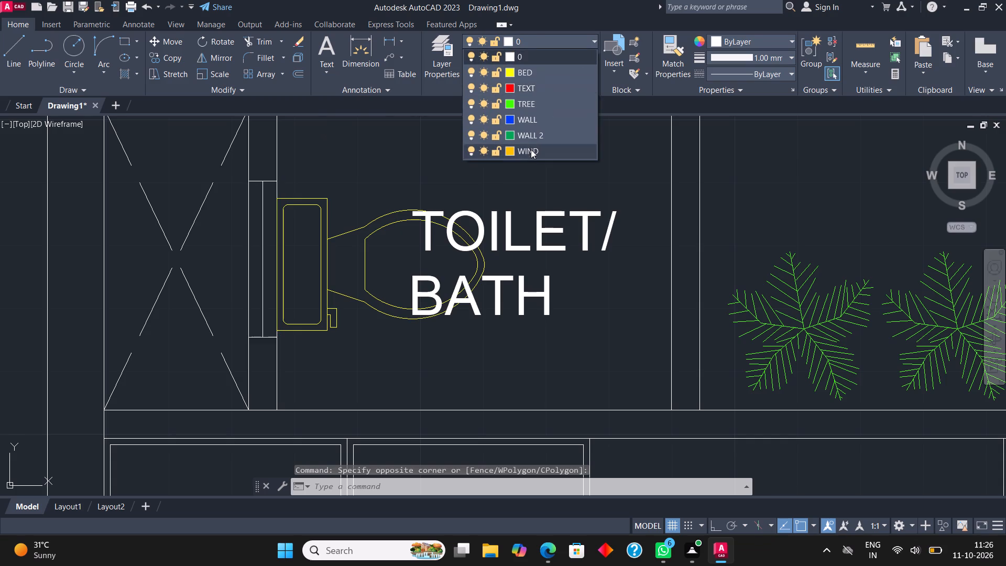
click(531, 150)
key(Escape)
Move the two windows in the wall below the O.T.S. shaft to the WIND layer.
scroll(283, 235, down, 2)
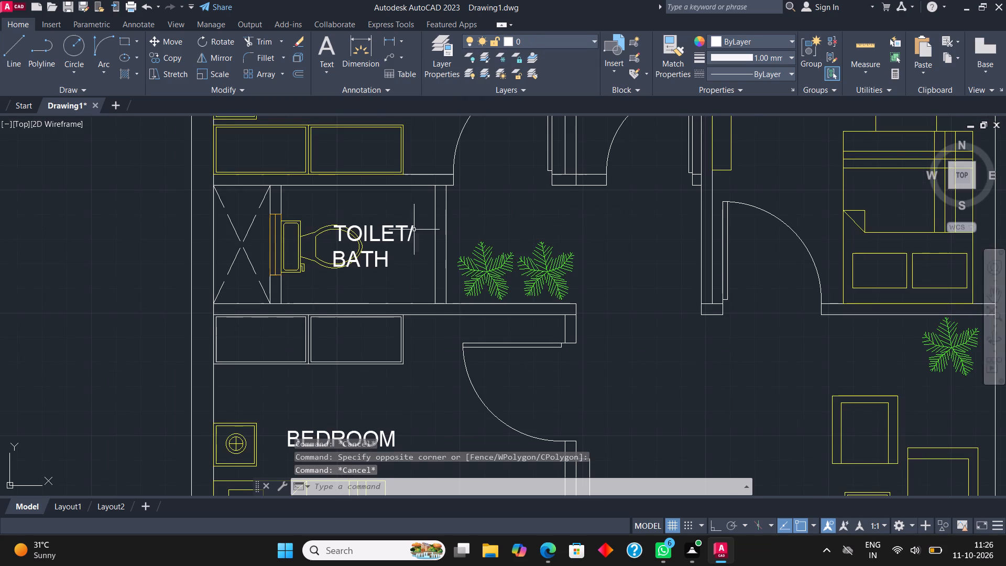
middle_drag(392, 291, 250, 489)
scroll(419, 198, down, 1)
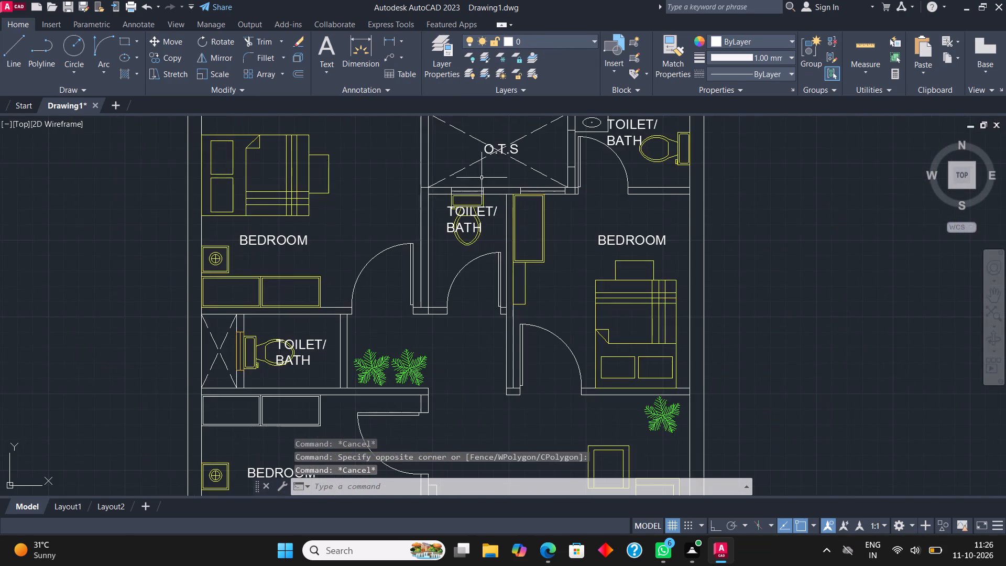
scroll(449, 174, up, 2)
click(435, 233)
click(548, 190)
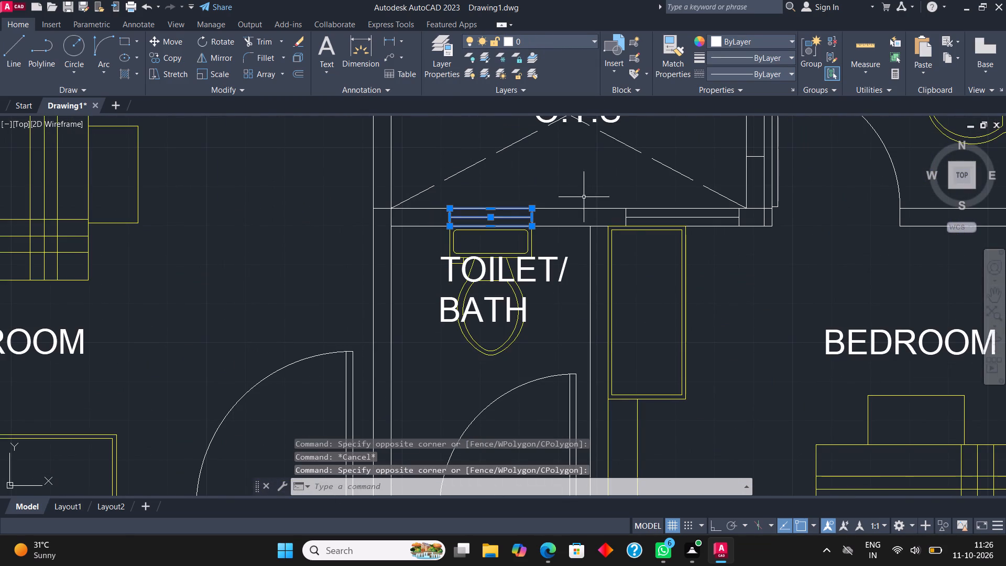
click(597, 238)
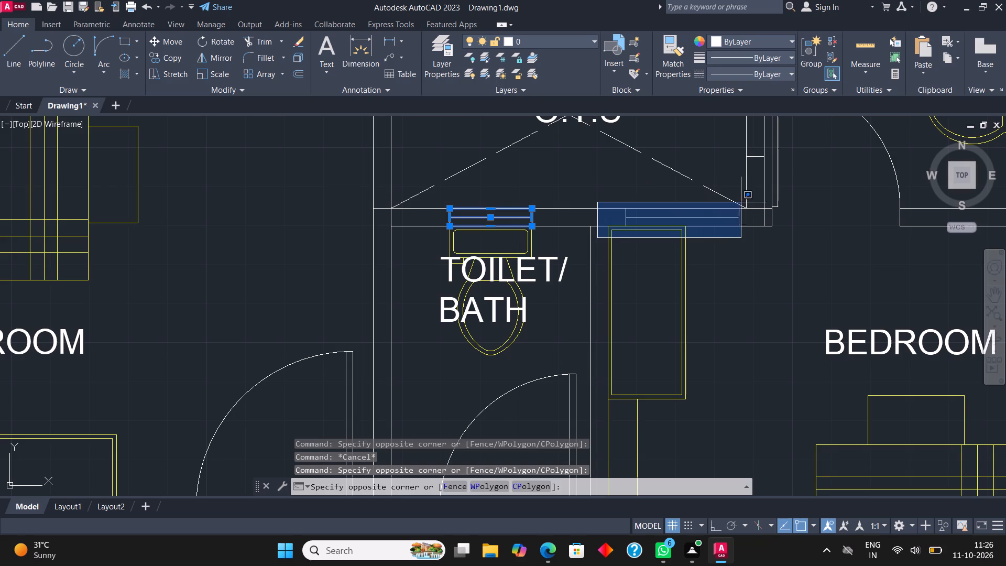
click(743, 203)
click(563, 40)
click(560, 151)
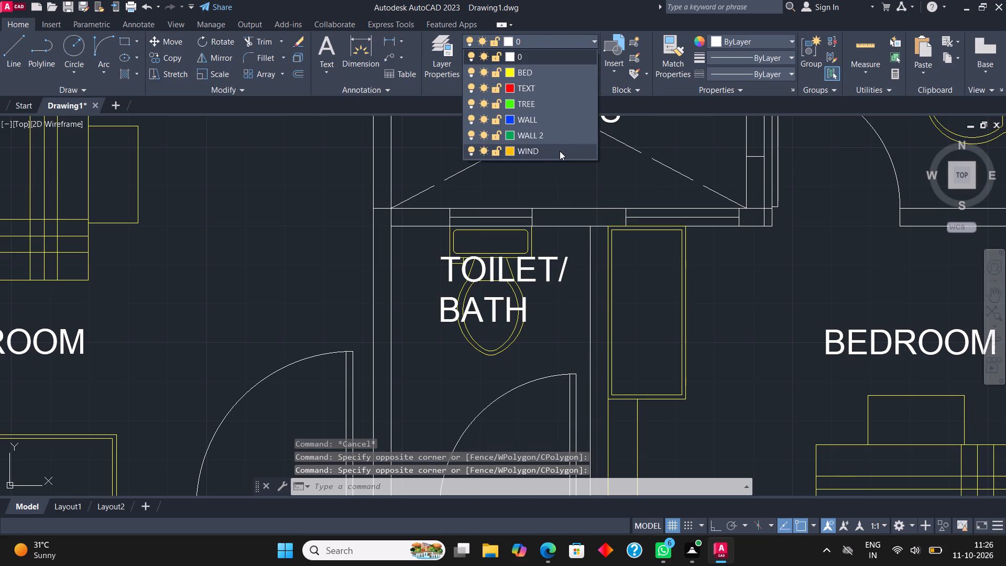
key(Escape)
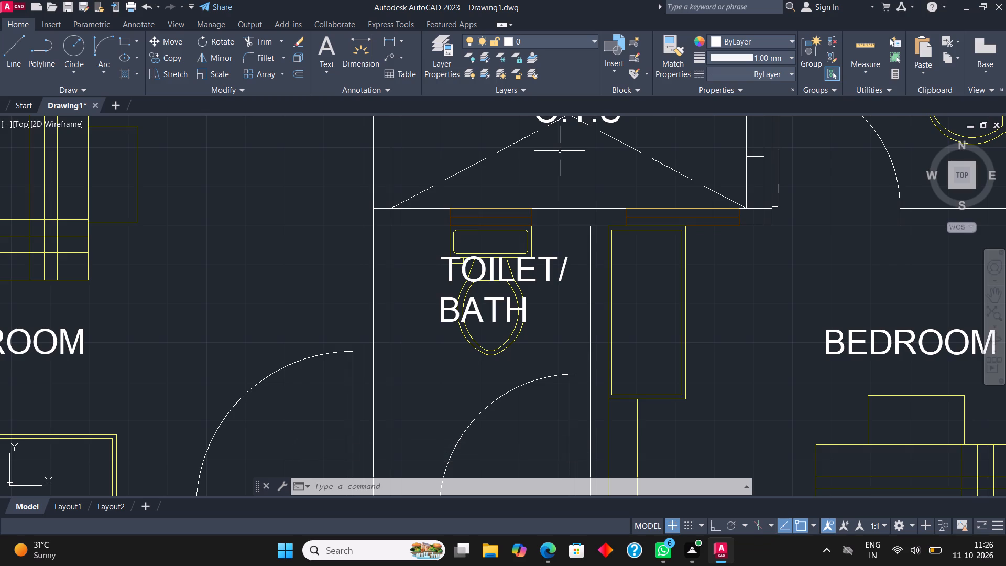
Make WIND the current layer.
scroll(518, 272, down, 3)
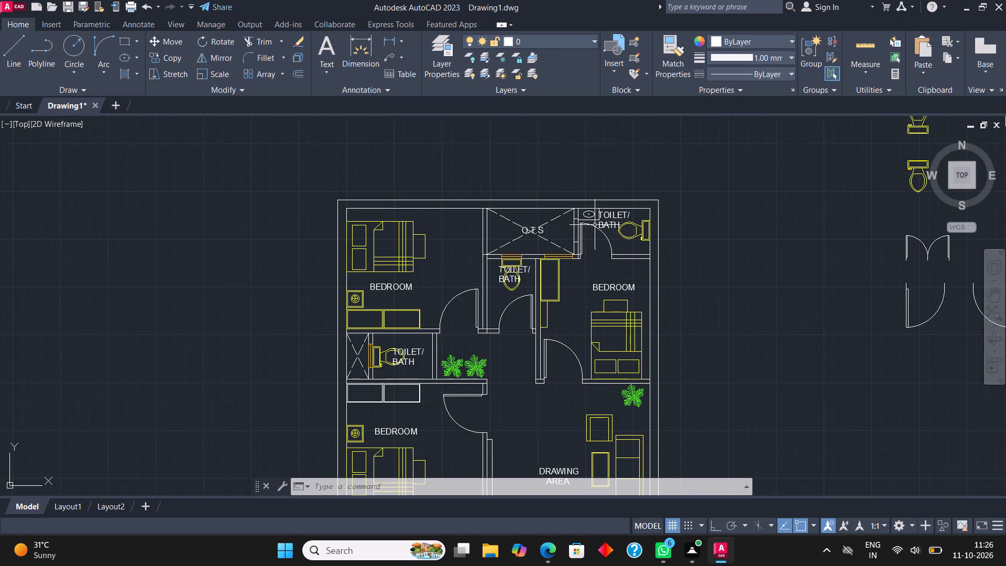
middle_drag(578, 215, 566, 213)
scroll(566, 213, up, 1)
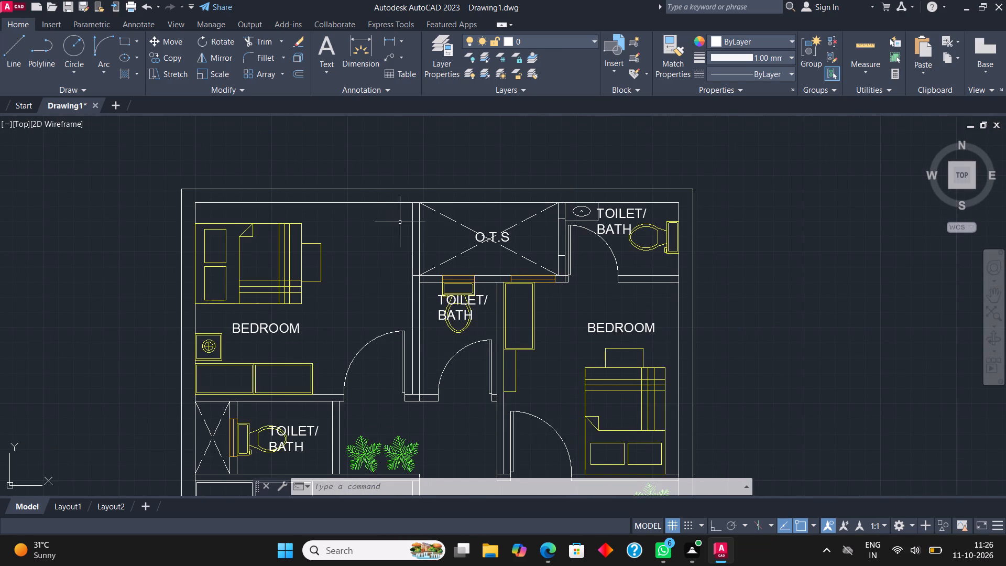
scroll(396, 232, up, 1)
scroll(469, 215, up, 1)
middle_drag(469, 215, 427, 237)
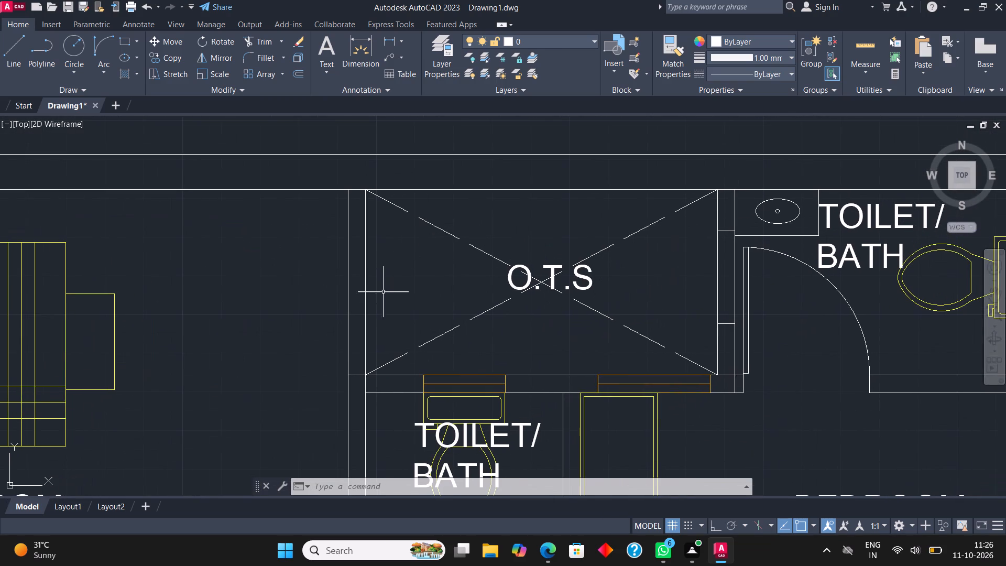
click(327, 278)
click(377, 255)
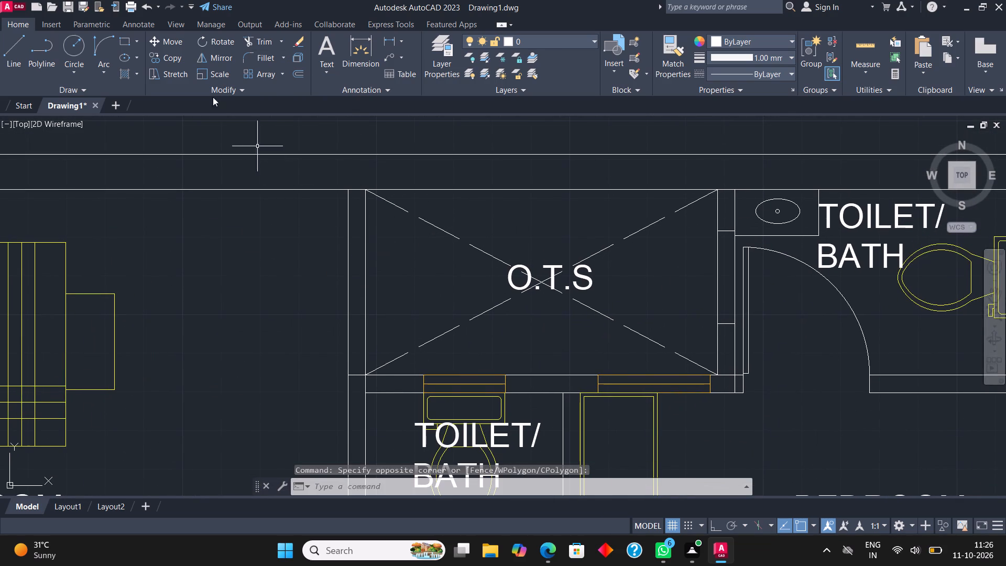
click(547, 34)
click(548, 151)
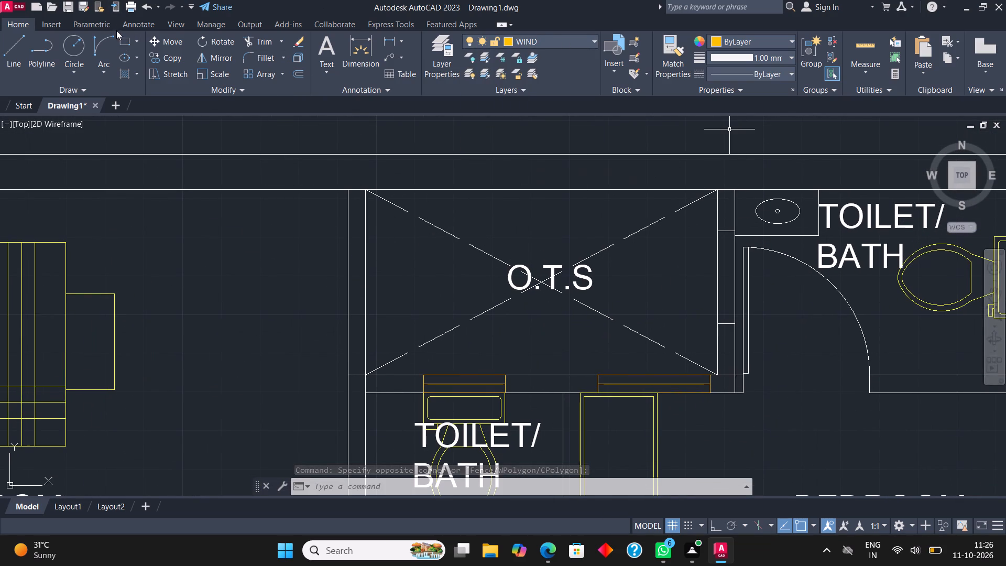
Draw a rectangle over the full length of the wall strip between the O.T.S. shaft and the bedroom with the bed.
click(126, 39)
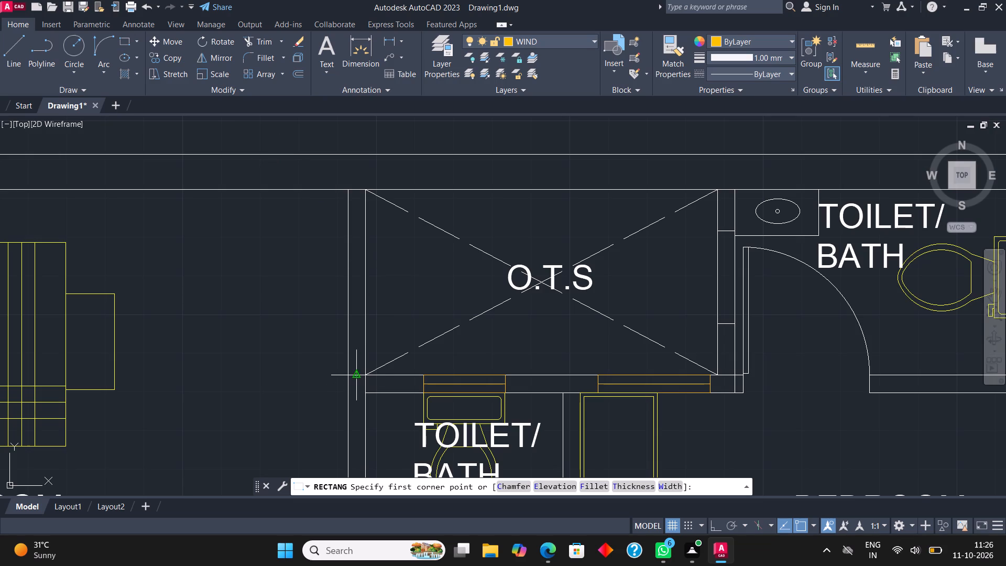
click(352, 374)
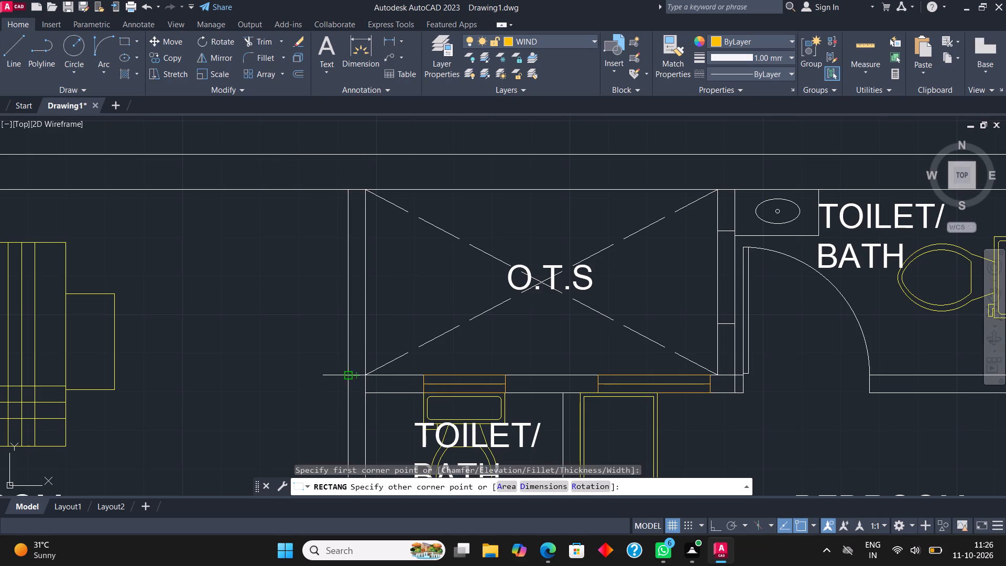
click(352, 375)
click(126, 37)
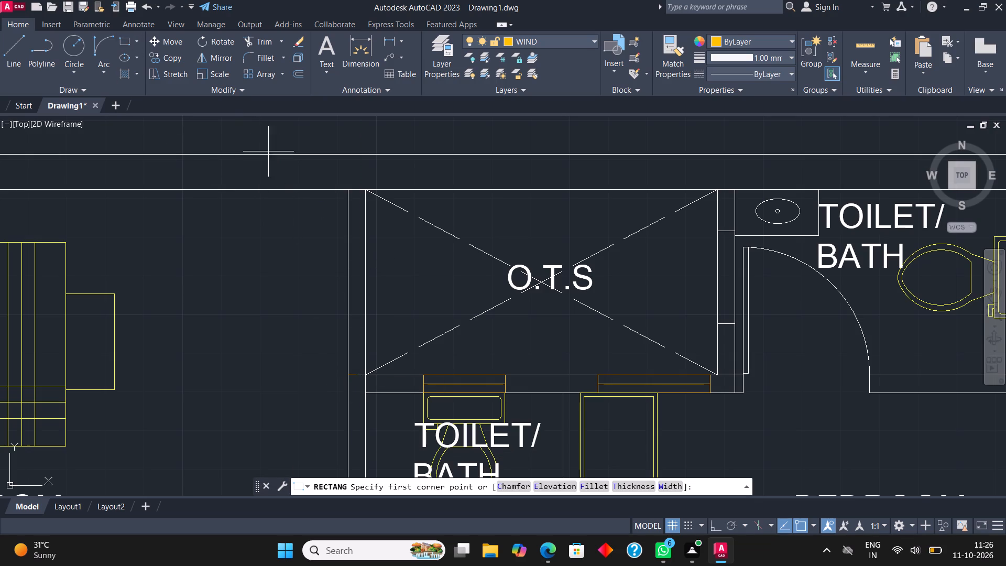
click(347, 191)
click(365, 375)
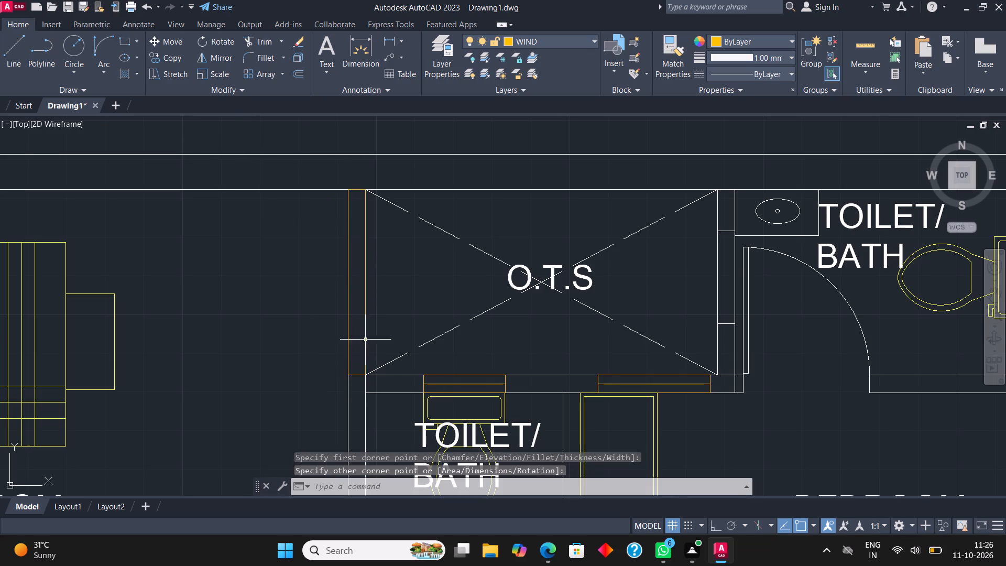
Draw a rectangle over the window opening between the O.T.S. shaft and the toilet/bath with the washbasin.
click(122, 44)
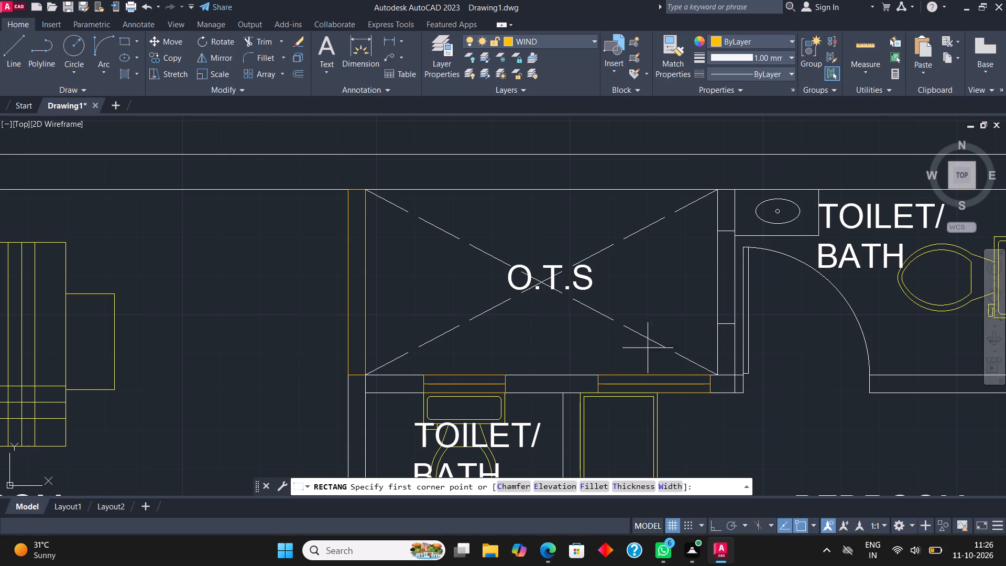
click(712, 326)
click(733, 232)
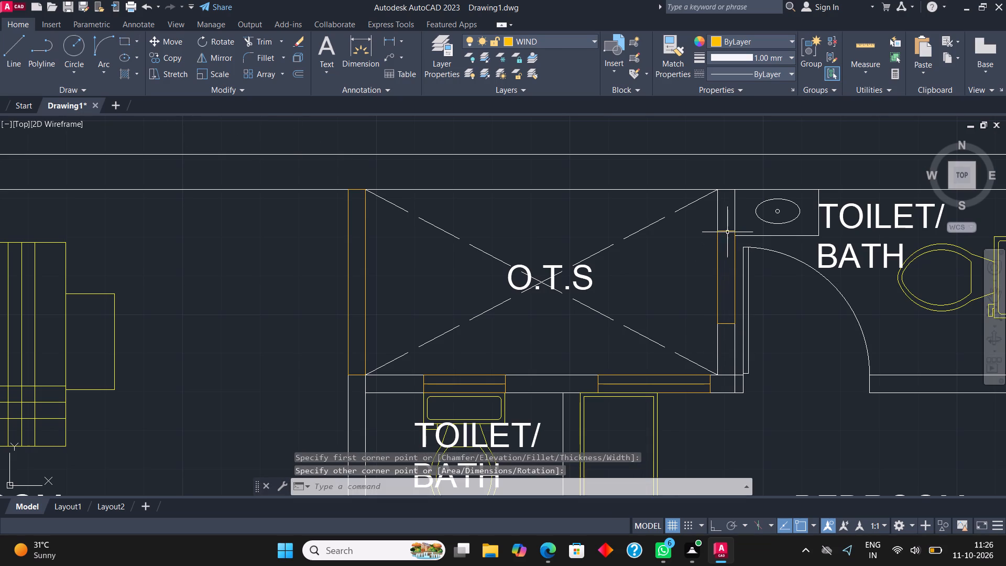
Move the window in the wall between the lower bedroom and the staircase to the WIND layer.
scroll(366, 228, down, 2)
middle_drag(628, 242, 591, 75)
middle_drag(417, 192, 476, 81)
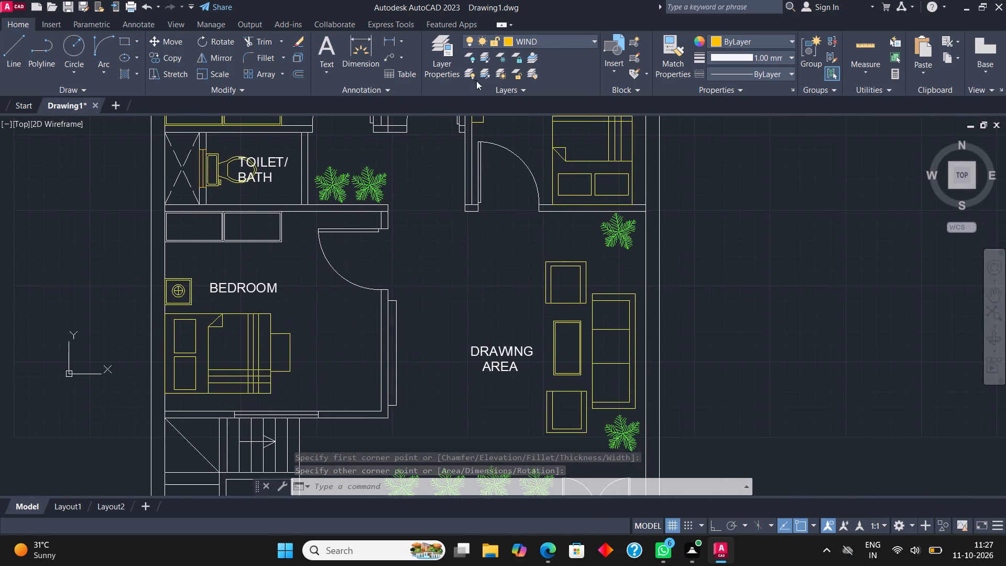
middle_drag(417, 328, 429, 248)
scroll(268, 326, up, 2)
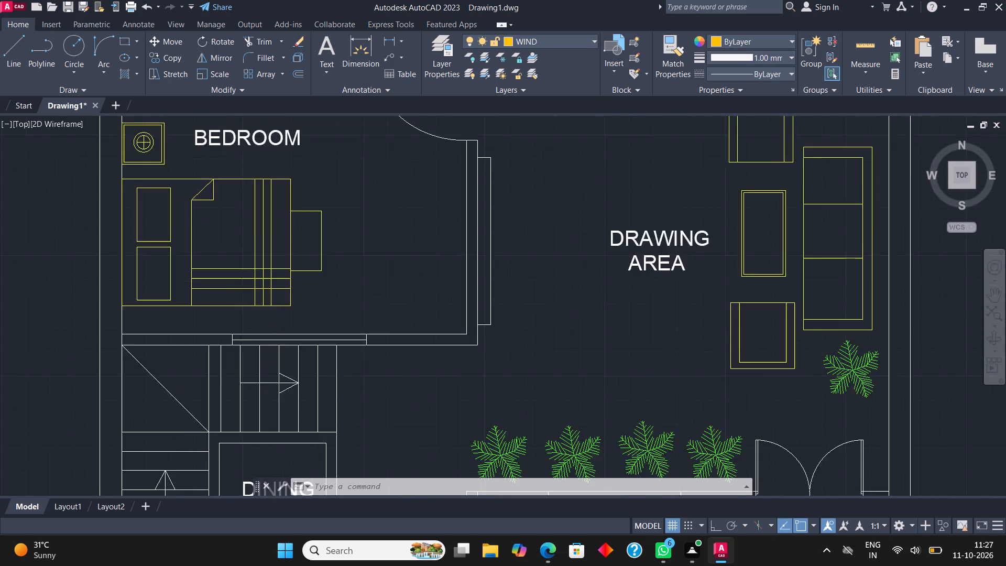
click(200, 368)
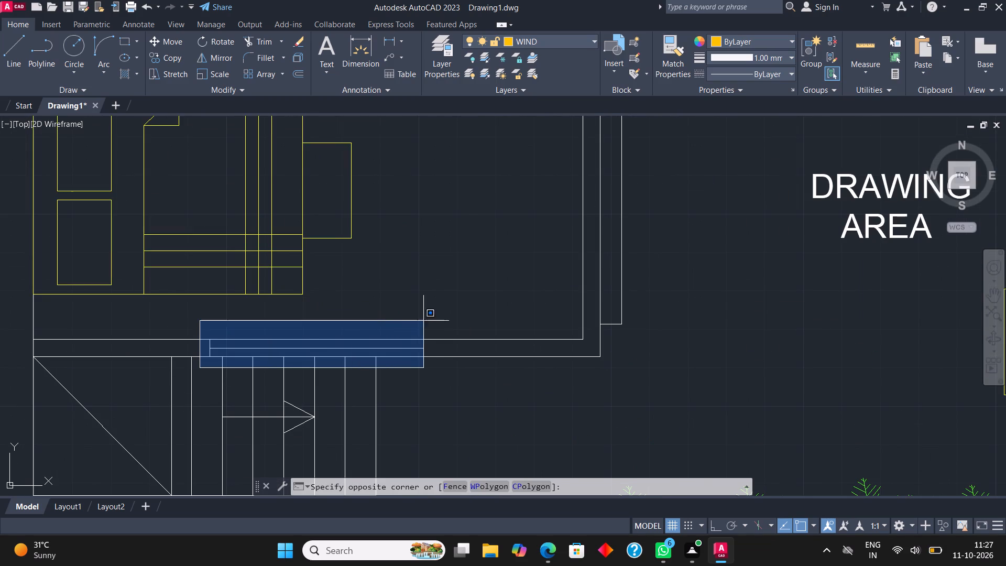
click(433, 322)
click(573, 37)
click(552, 150)
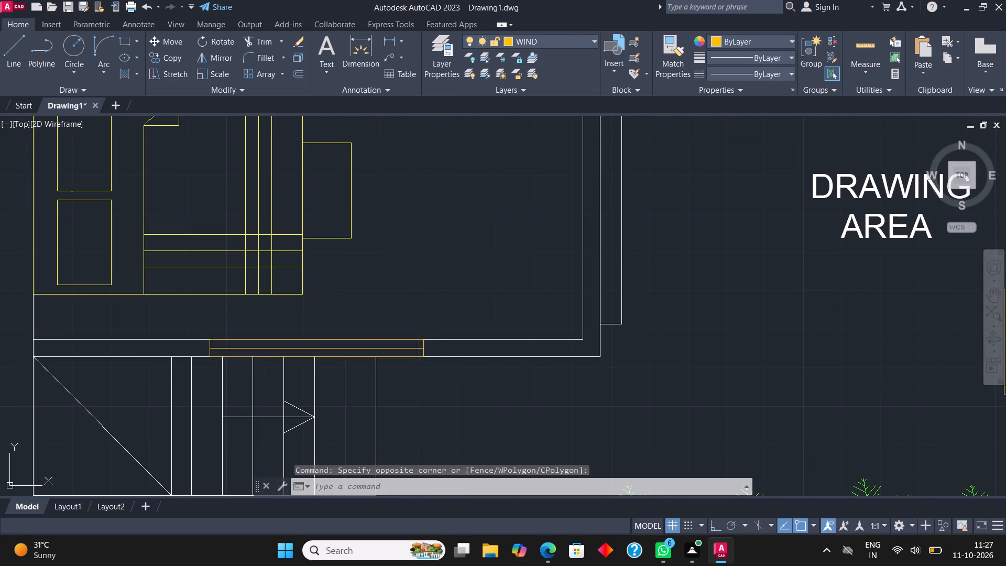
Move the window in the wall between the drawing area and the porch to the WIND layer.
scroll(251, 210, down, 1)
scroll(309, 238, down, 2)
middle_drag(348, 277, 377, 203)
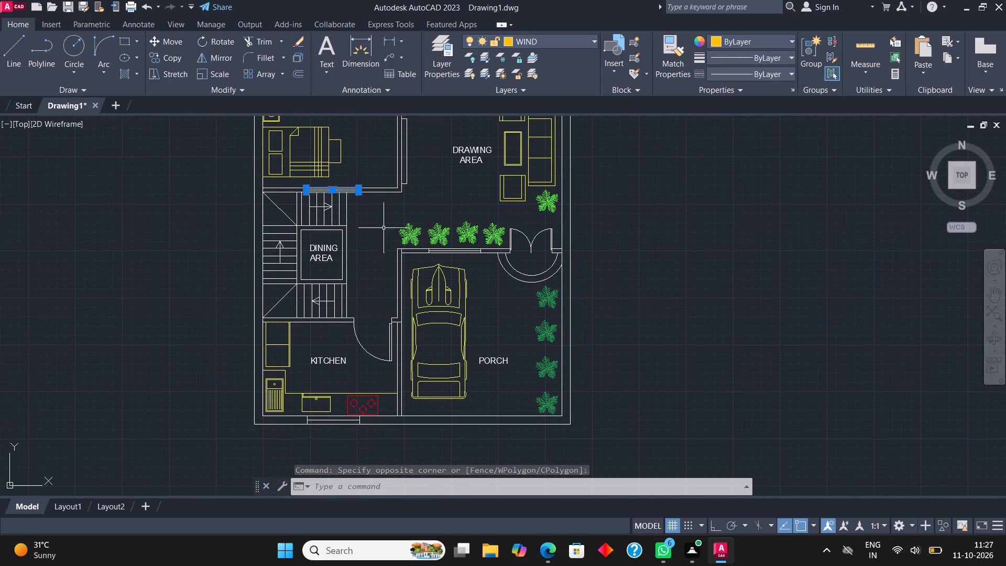
scroll(425, 240, up, 3)
click(404, 316)
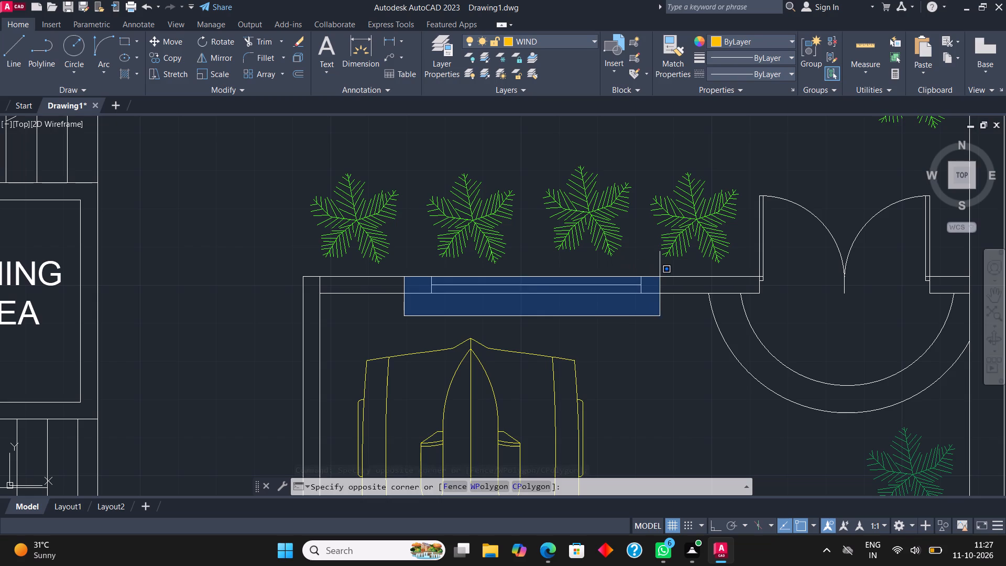
click(660, 277)
click(522, 35)
click(531, 148)
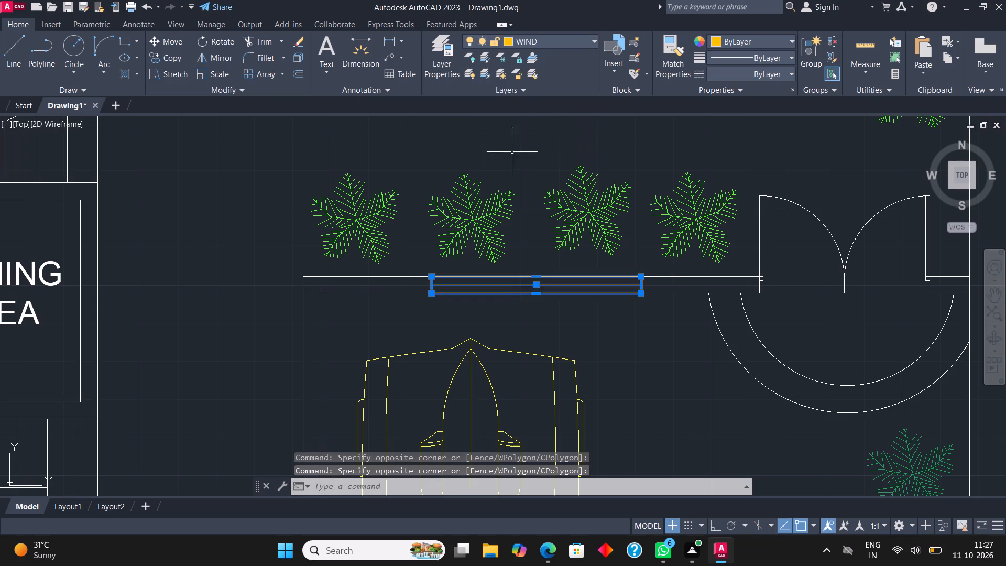
scroll(504, 162, down, 3)
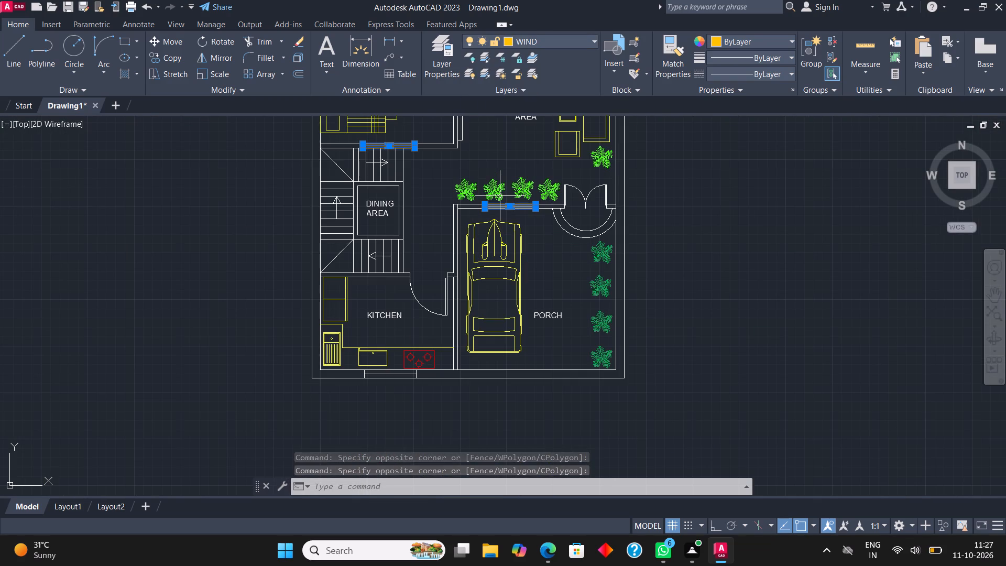
key(Escape)
Move the window in the kitchen's outer wall to the WIND layer.
scroll(355, 384, up, 2)
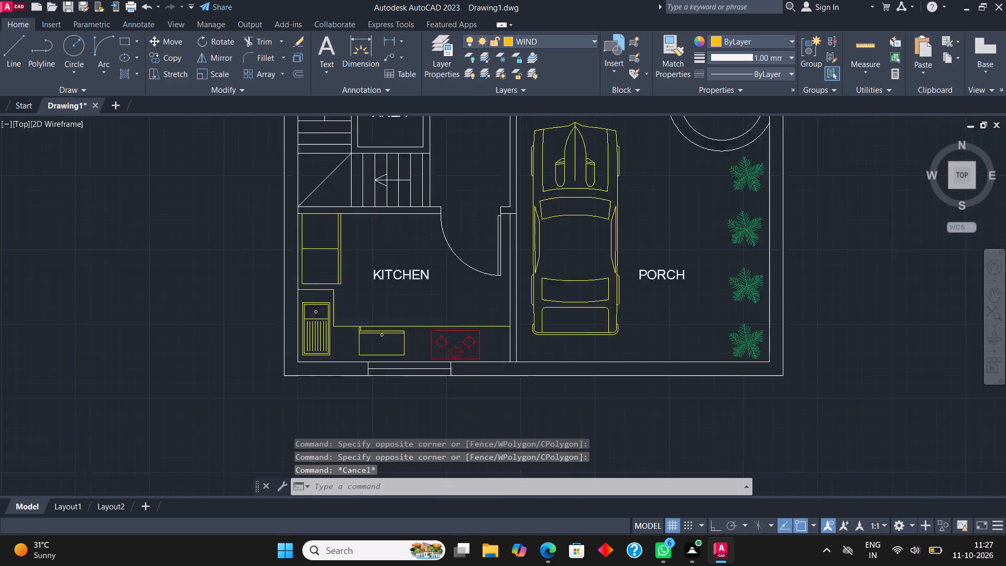
scroll(355, 384, up, 1)
click(355, 385)
click(618, 326)
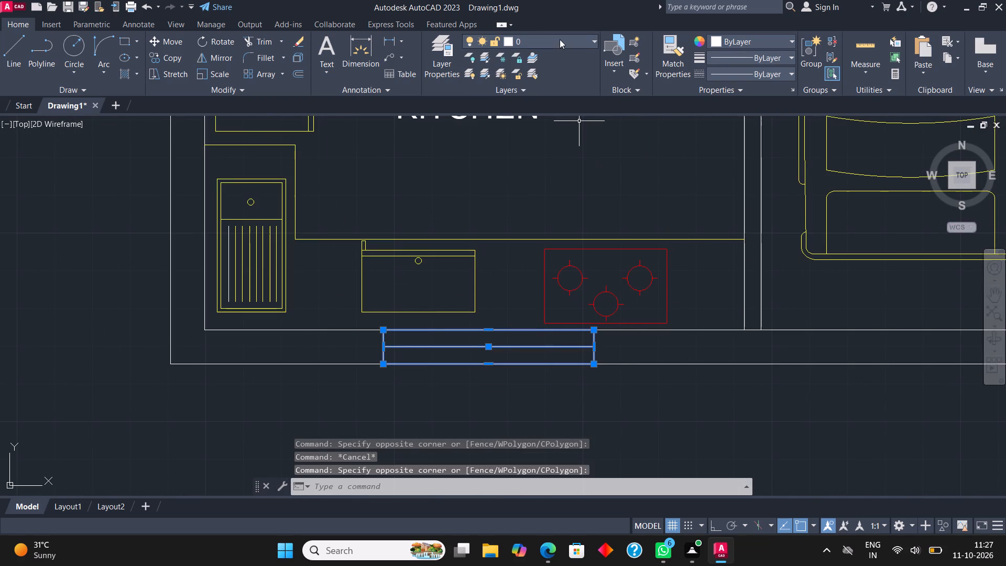
click(560, 39)
click(546, 151)
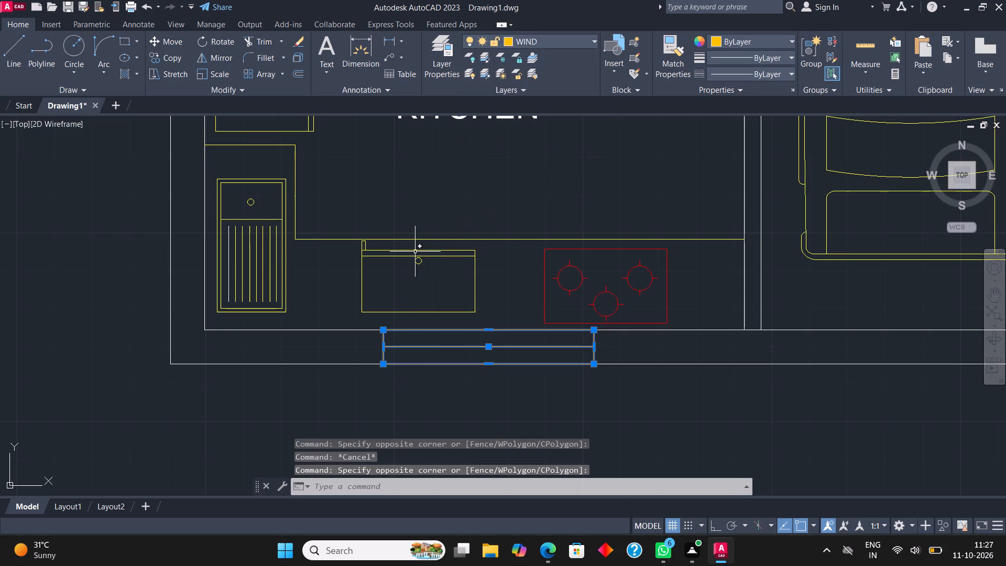
key(Escape)
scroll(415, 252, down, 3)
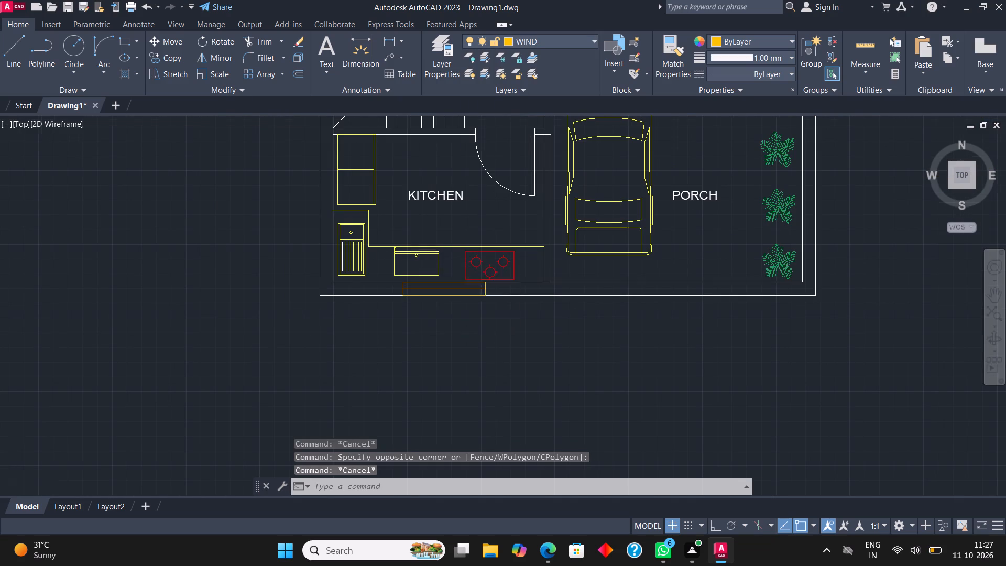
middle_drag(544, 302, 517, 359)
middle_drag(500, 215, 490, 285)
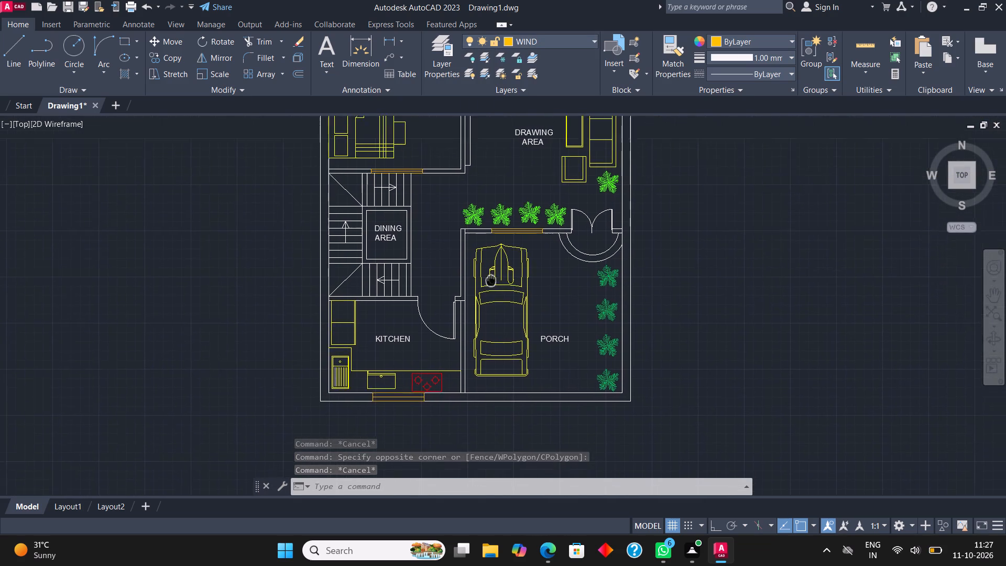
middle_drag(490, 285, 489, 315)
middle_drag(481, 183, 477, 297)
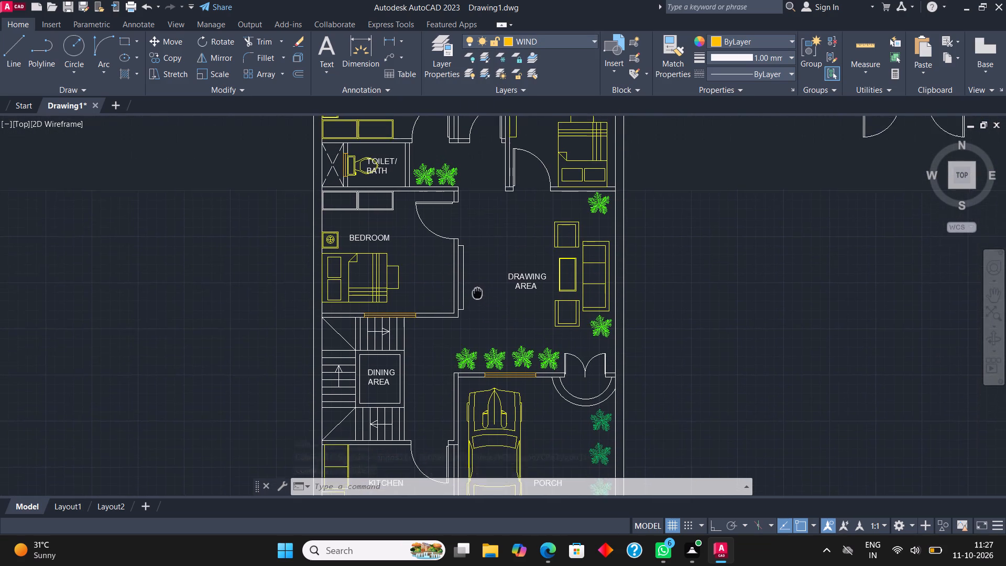
On the TEXT layer, dimension the inner width of the upper-left bedroom, placing the dimension just inside its outer wall above the bed.
middle_drag(477, 297, 477, 313)
middle_drag(484, 231, 493, 329)
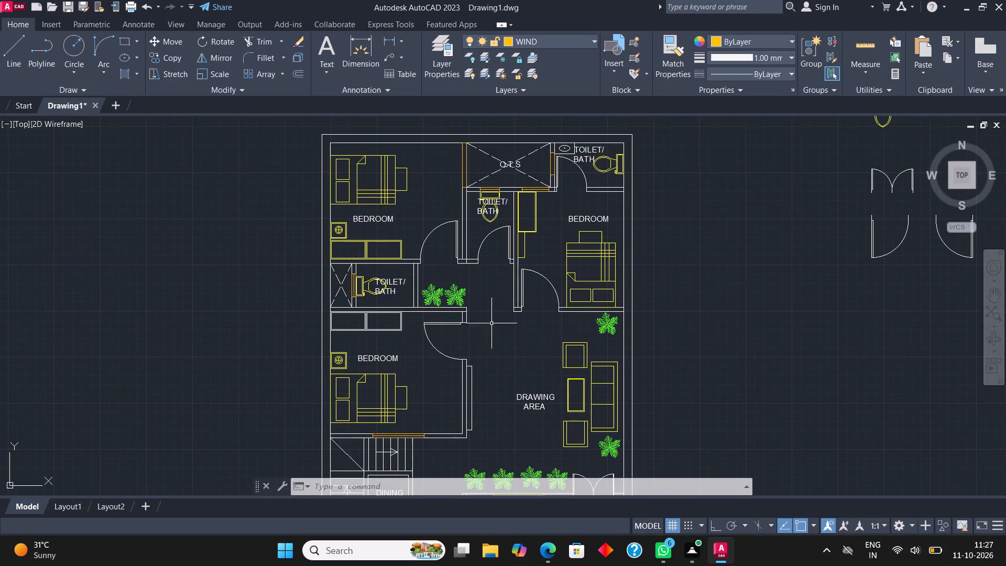
middle_drag(499, 208, 493, 269)
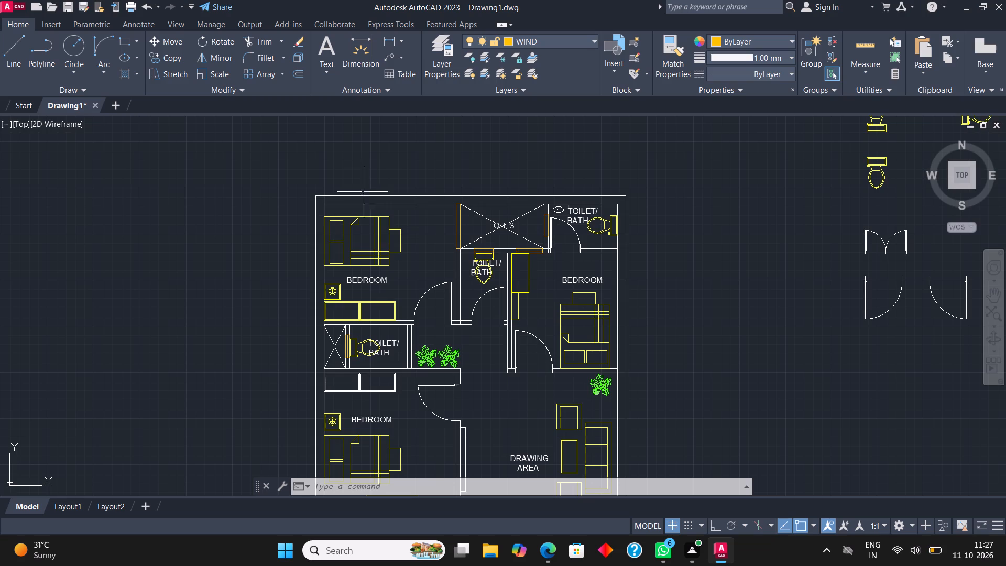
scroll(351, 200, up, 2)
middle_drag(351, 200, 315, 200)
click(555, 41)
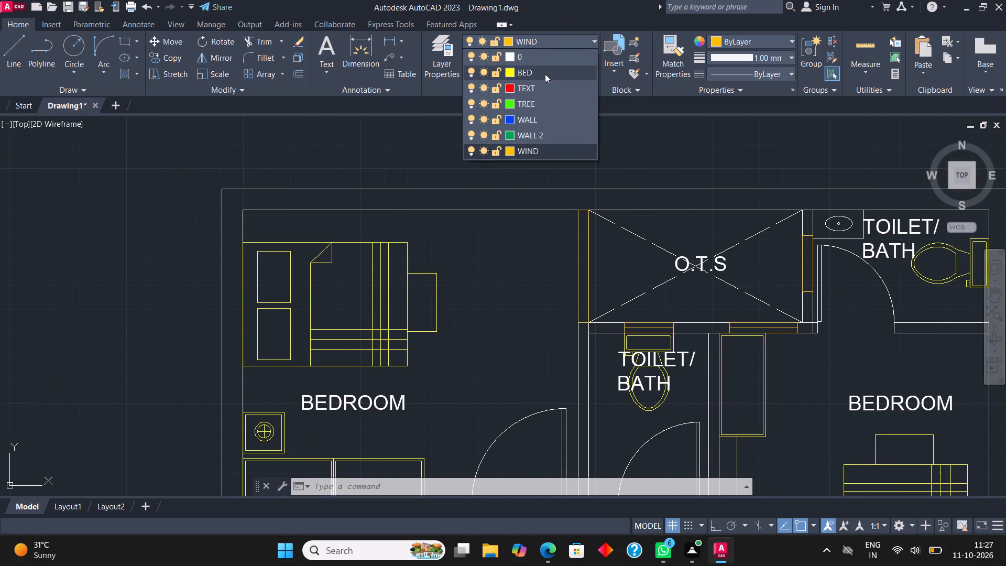
click(538, 89)
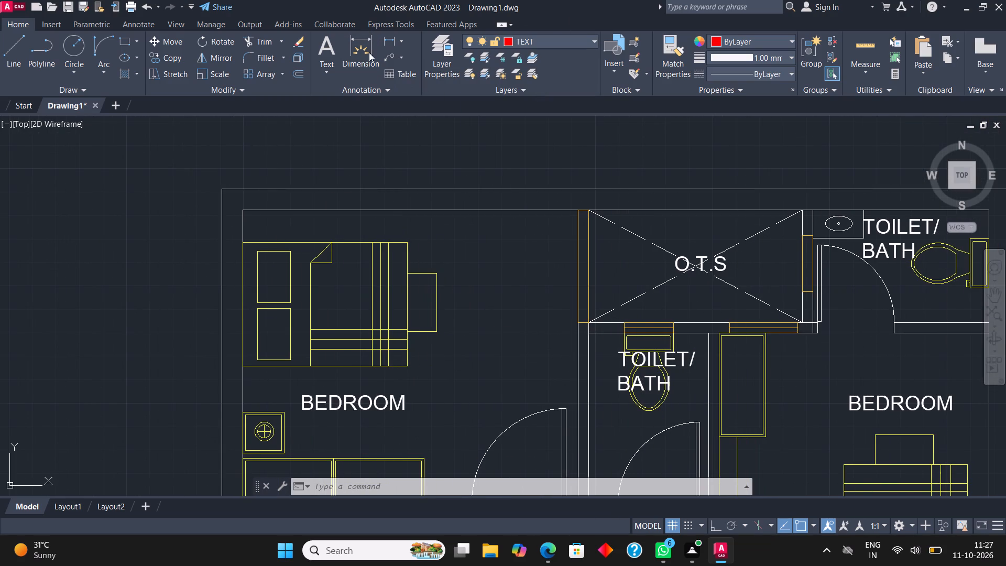
click(360, 55)
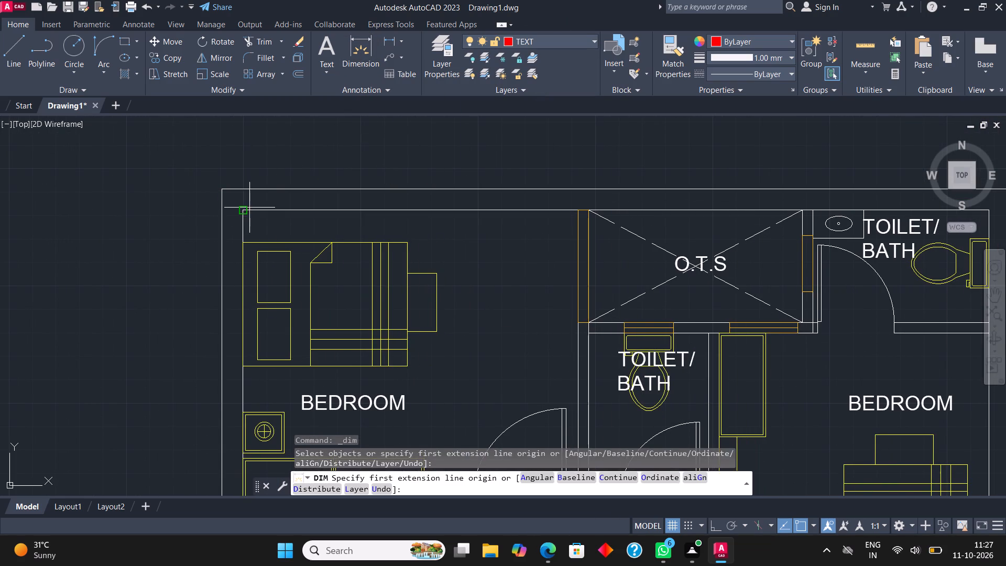
click(247, 208)
click(582, 210)
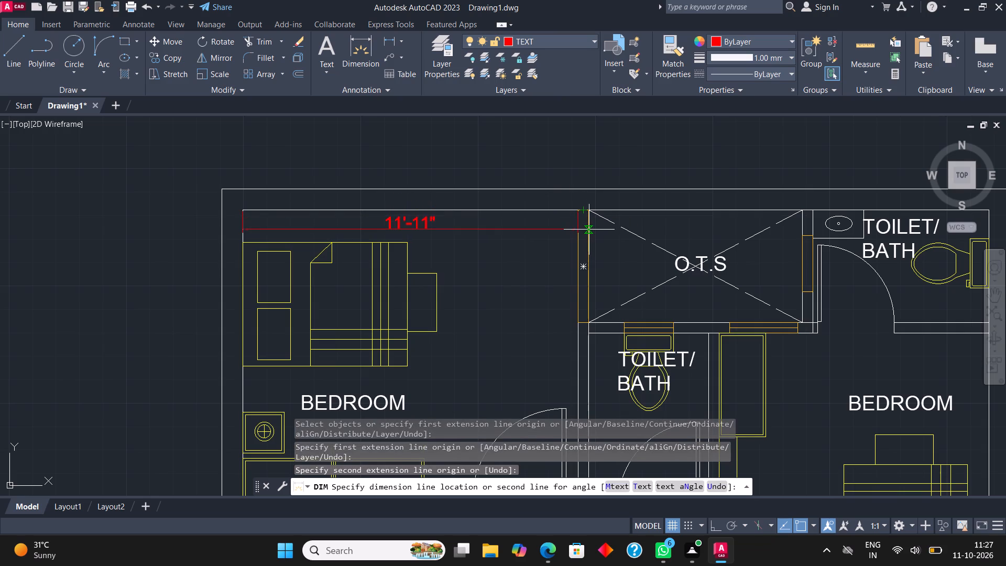
click(589, 229)
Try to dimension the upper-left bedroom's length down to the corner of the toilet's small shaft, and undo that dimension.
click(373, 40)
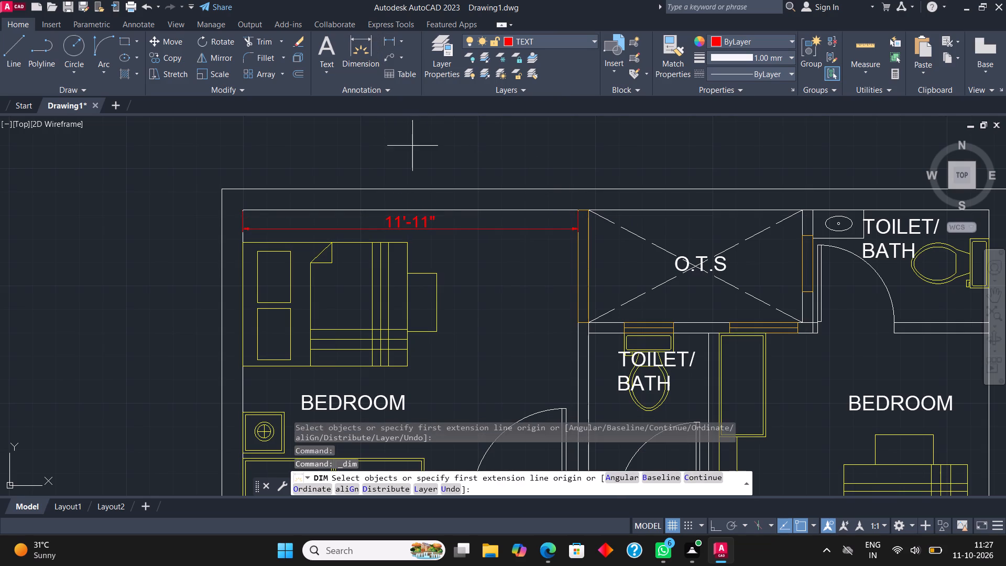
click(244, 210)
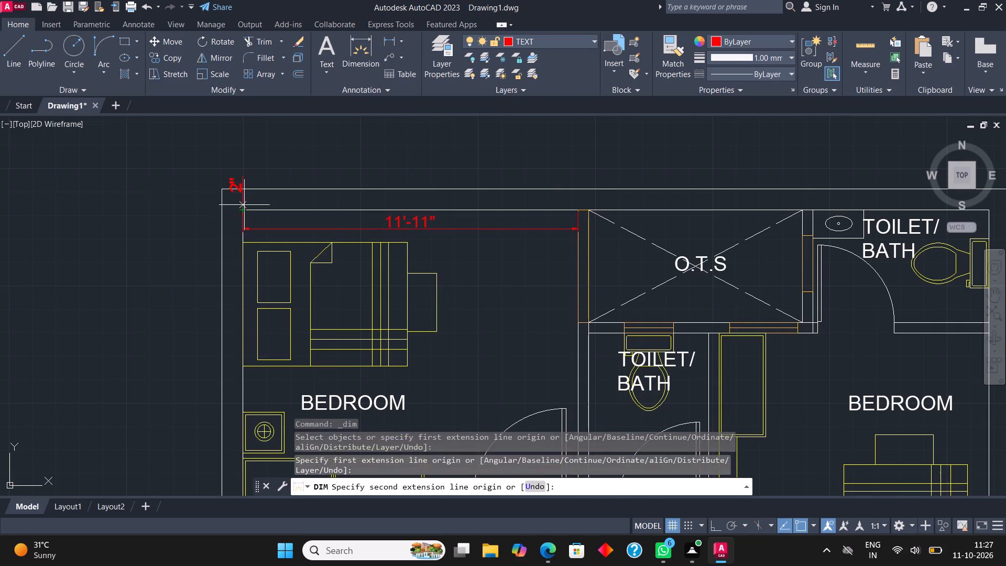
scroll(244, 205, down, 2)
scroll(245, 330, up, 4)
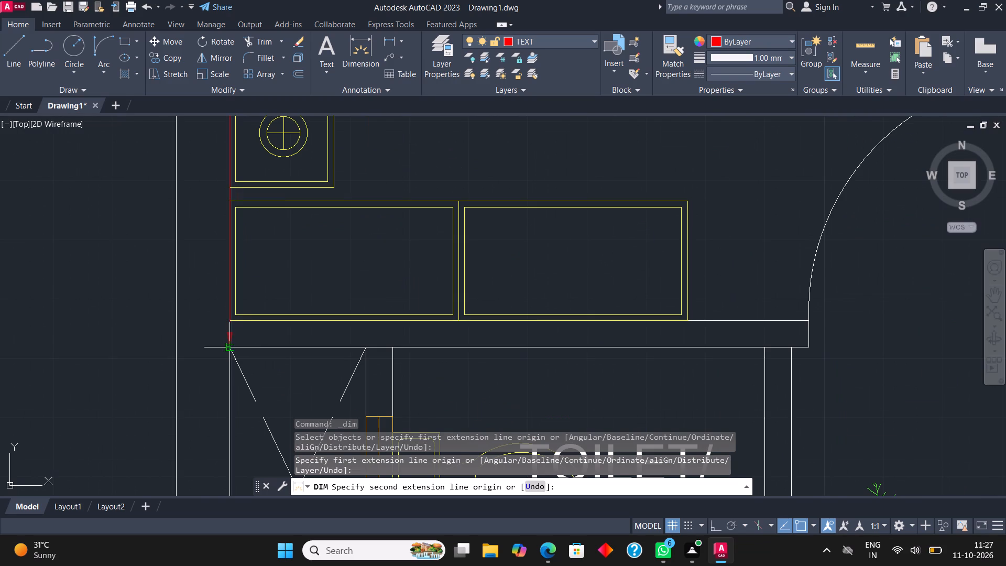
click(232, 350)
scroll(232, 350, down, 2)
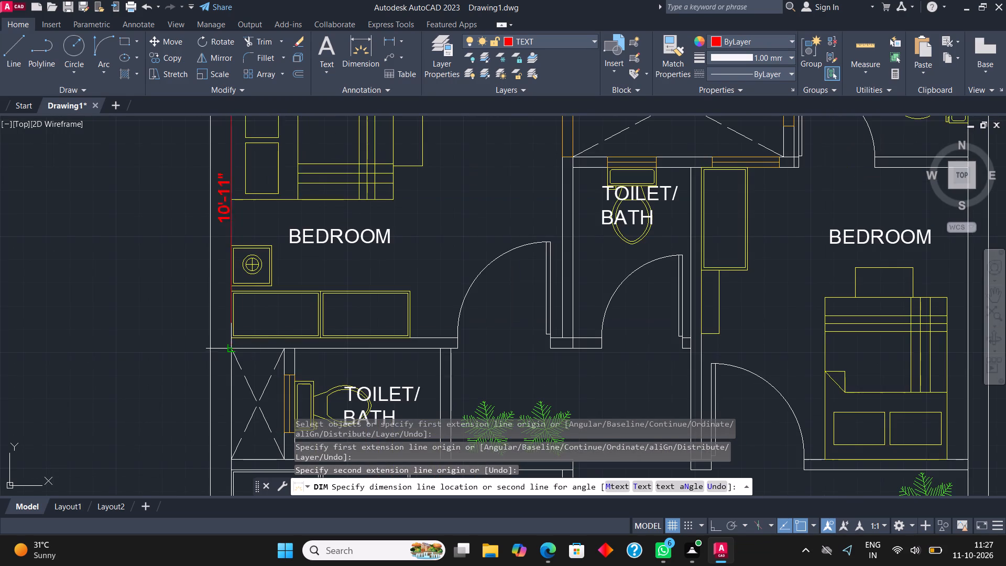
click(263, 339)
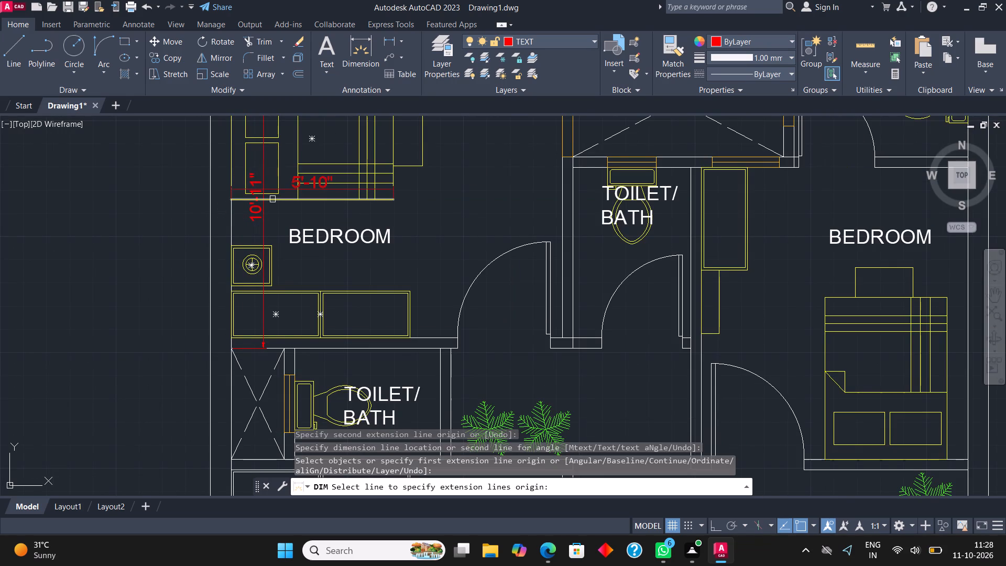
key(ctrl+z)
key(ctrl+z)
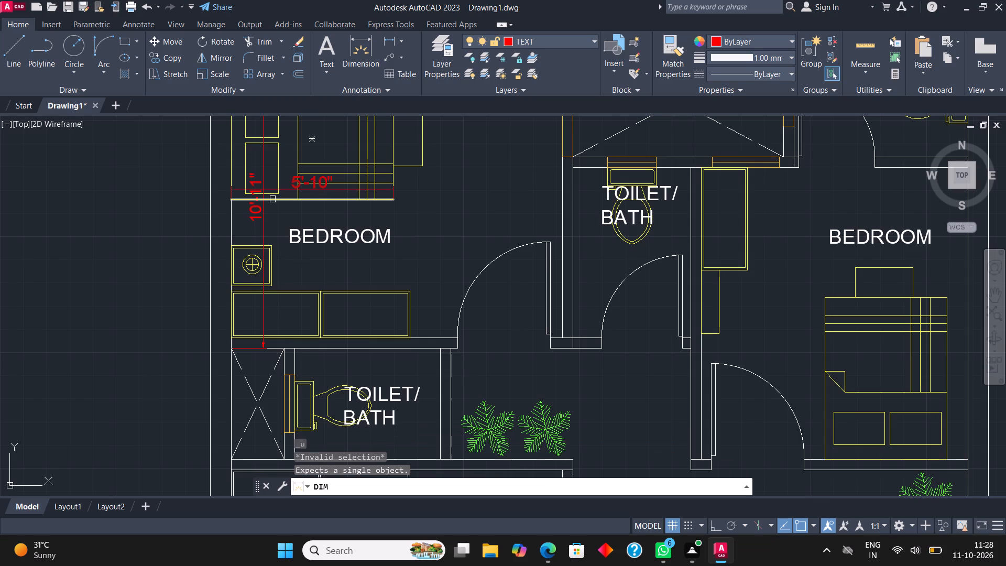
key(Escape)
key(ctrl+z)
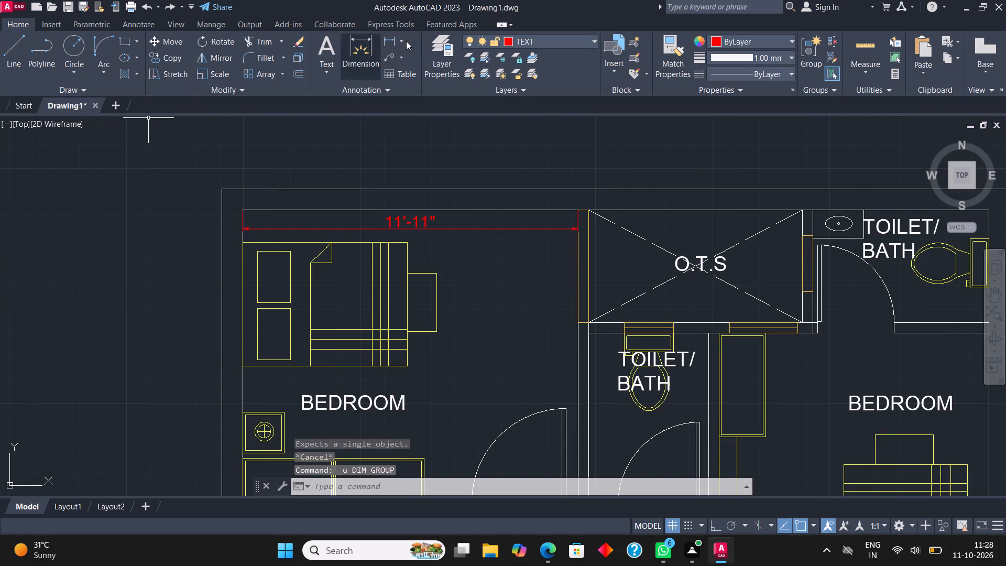
Dimension the upper-left bedroom's inner length from its top corner to the near face of the toilet wall, placed inside the room.
click(355, 45)
scroll(251, 212, up, 2)
click(226, 209)
scroll(258, 179, down, 3)
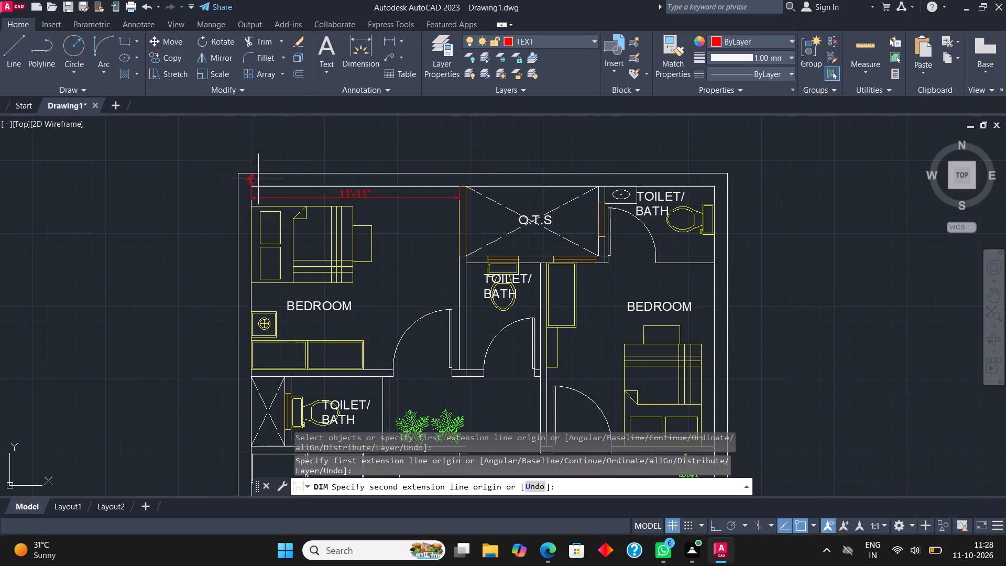
scroll(251, 383, up, 4)
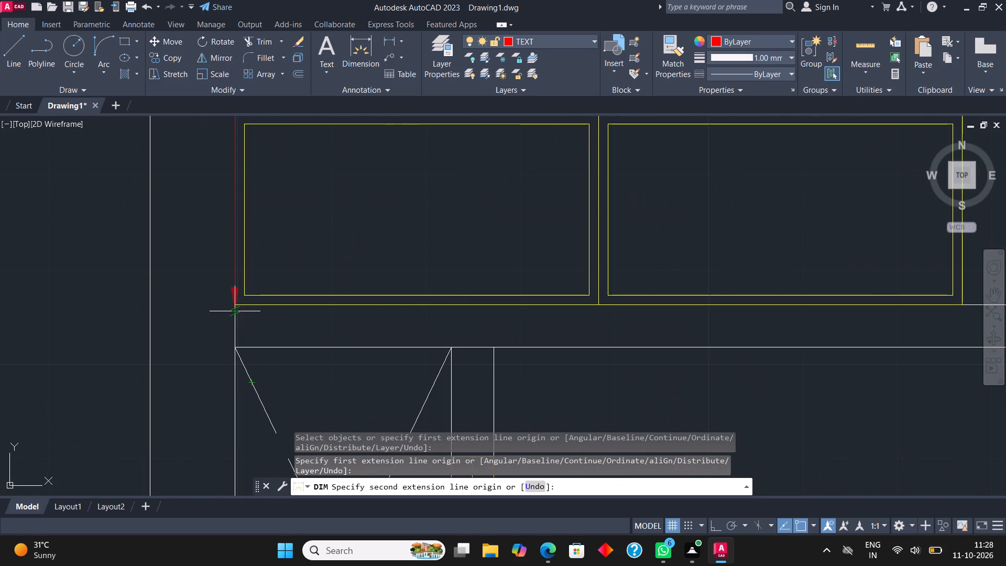
click(236, 304)
scroll(236, 304, down, 3)
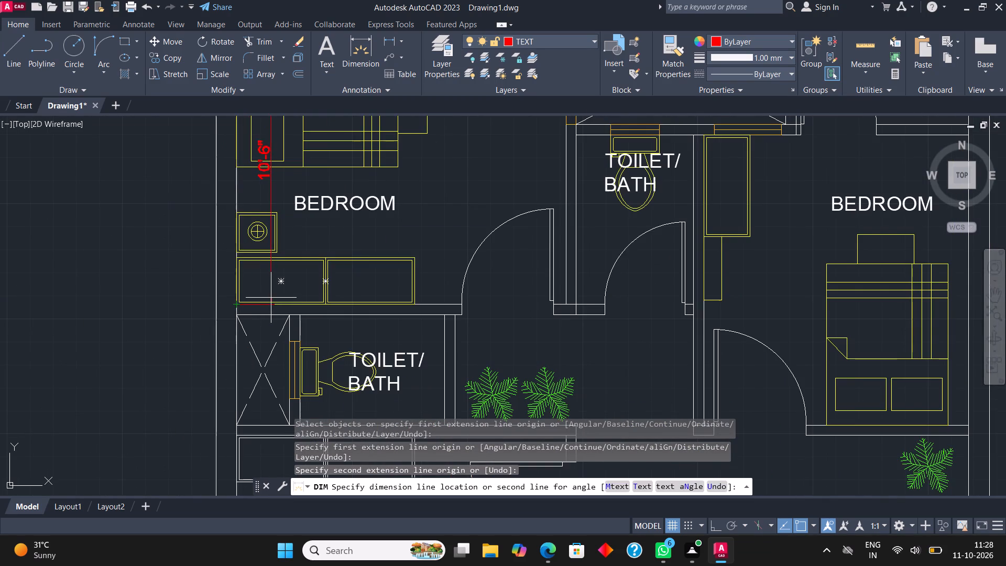
click(271, 298)
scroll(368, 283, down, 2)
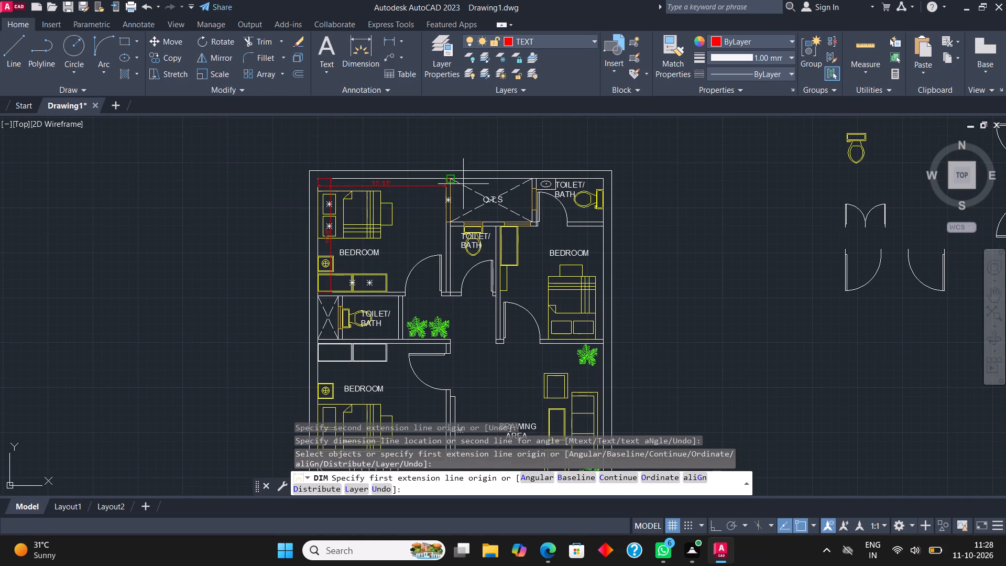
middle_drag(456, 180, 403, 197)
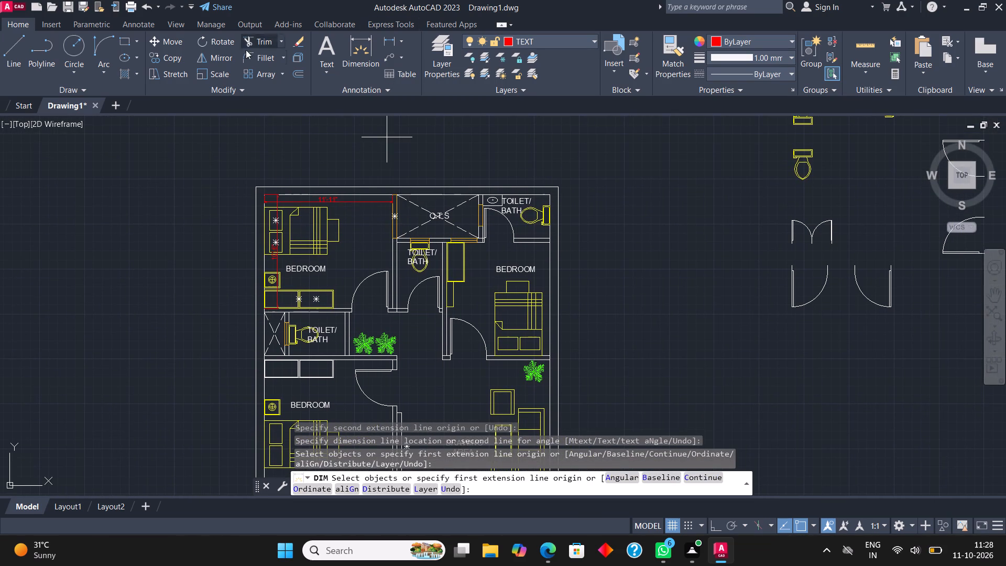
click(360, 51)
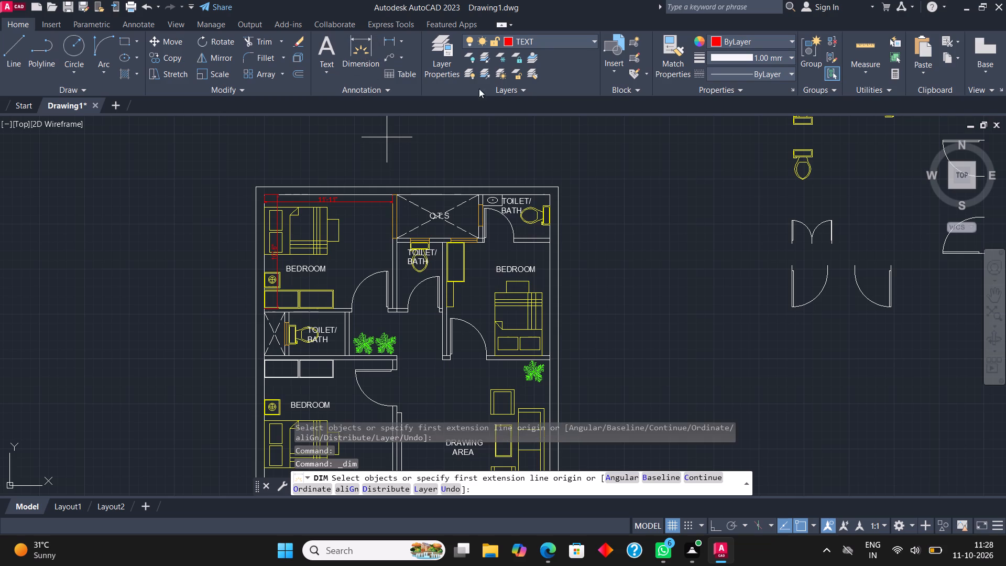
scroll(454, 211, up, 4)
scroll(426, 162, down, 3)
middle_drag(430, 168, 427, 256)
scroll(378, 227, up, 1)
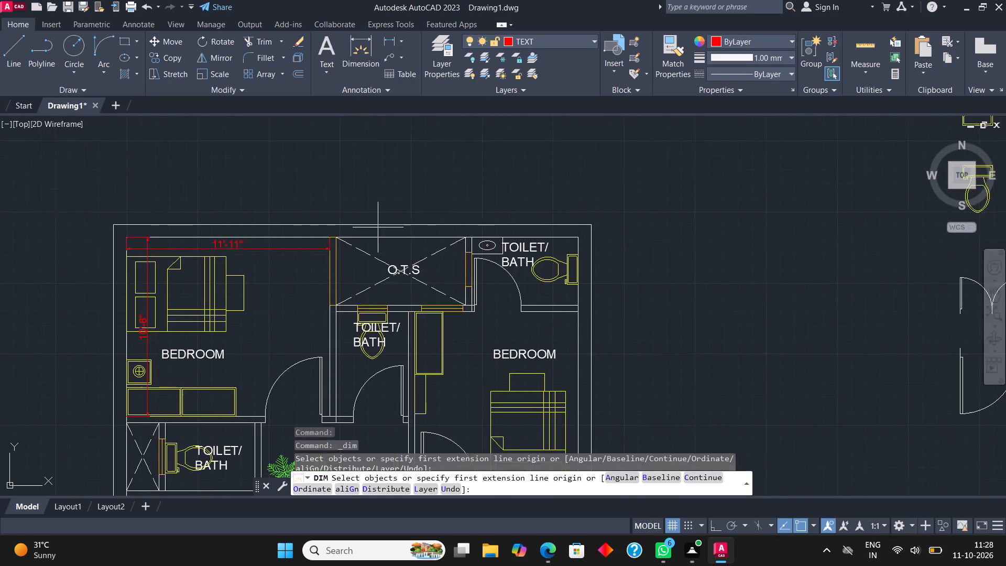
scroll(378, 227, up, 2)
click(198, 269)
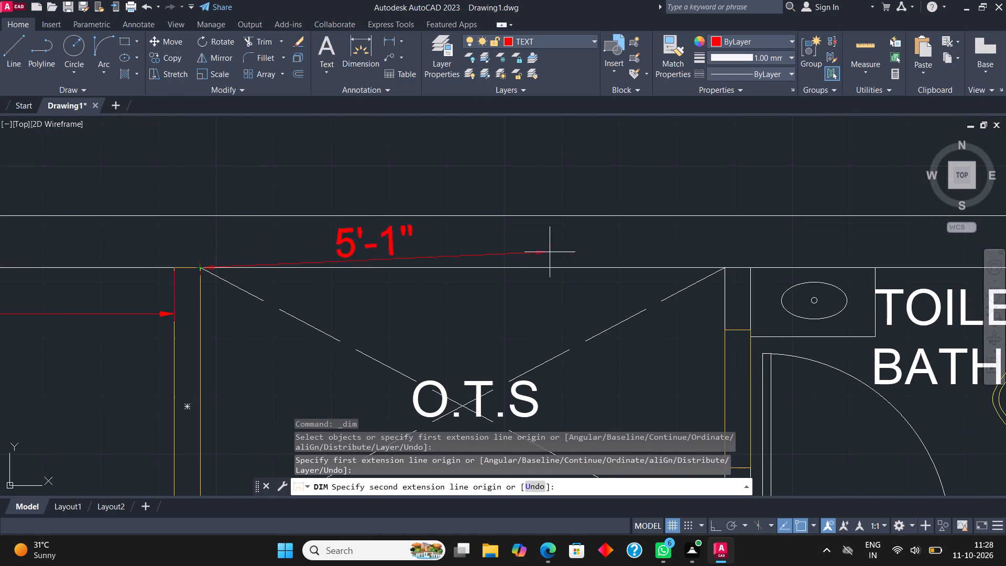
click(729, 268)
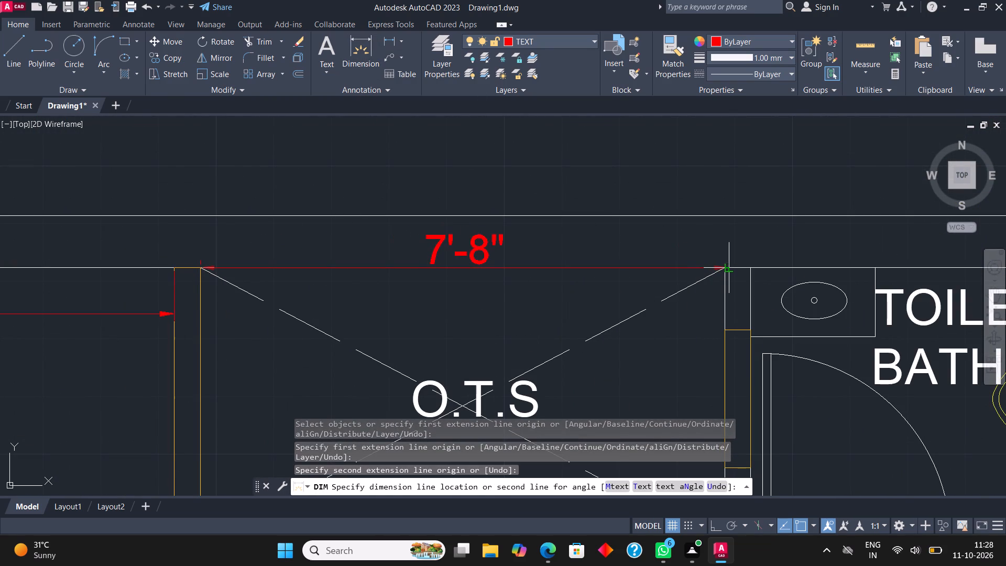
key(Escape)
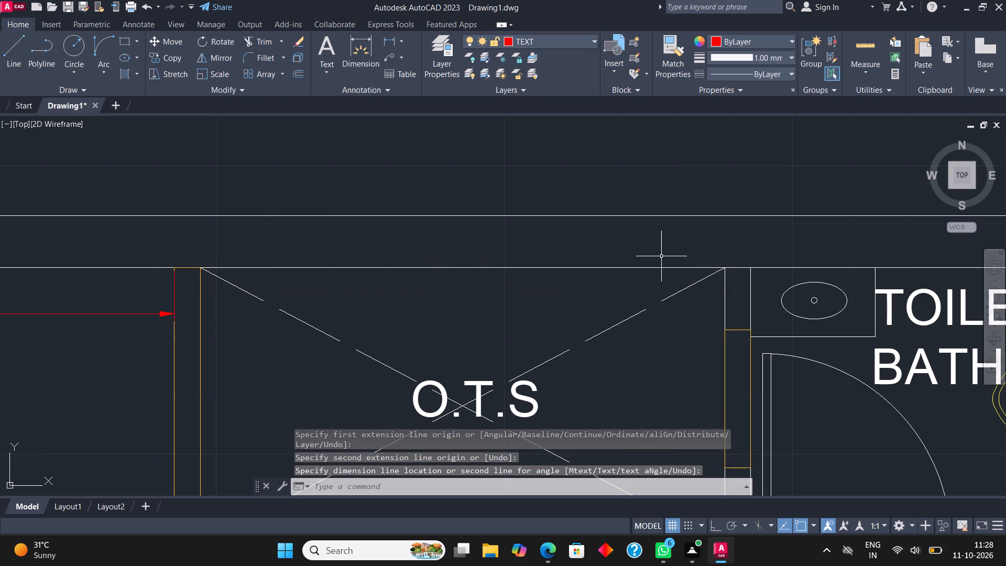
Dimension the O.T.S. shaft's inner width between its two upper corners, placing the dimension inside the shaft.
click(372, 55)
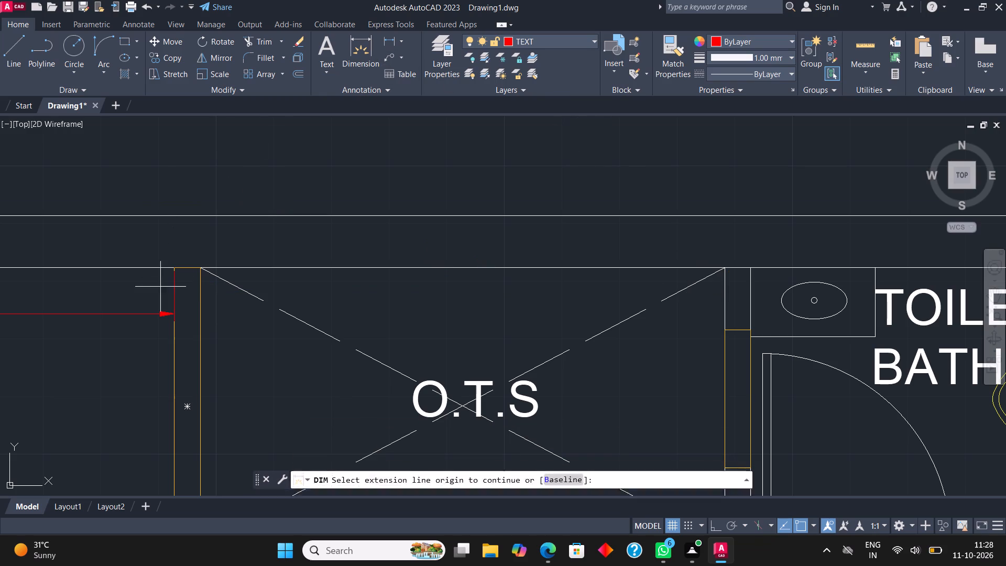
click(199, 268)
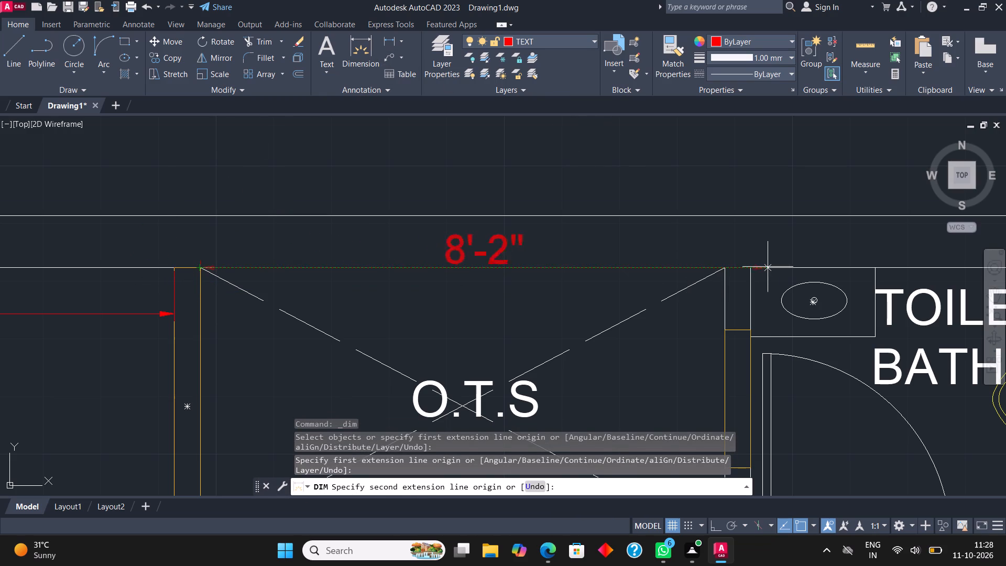
click(725, 267)
click(726, 309)
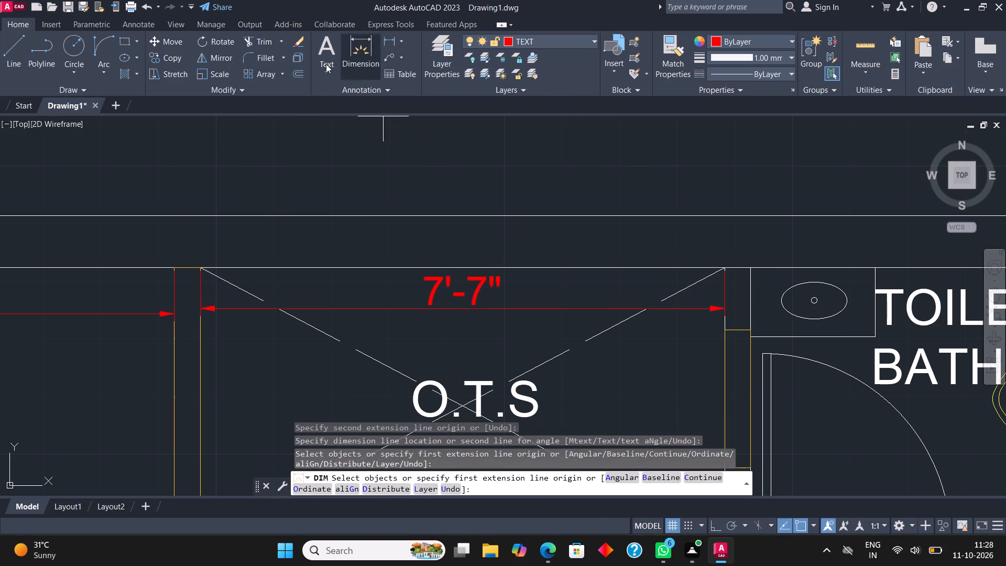
Dimension the O.T.S. shaft's inner depth along its bedroom-side wall, placing the dimension just inside the shaft.
click(351, 43)
scroll(351, 43, down, 1)
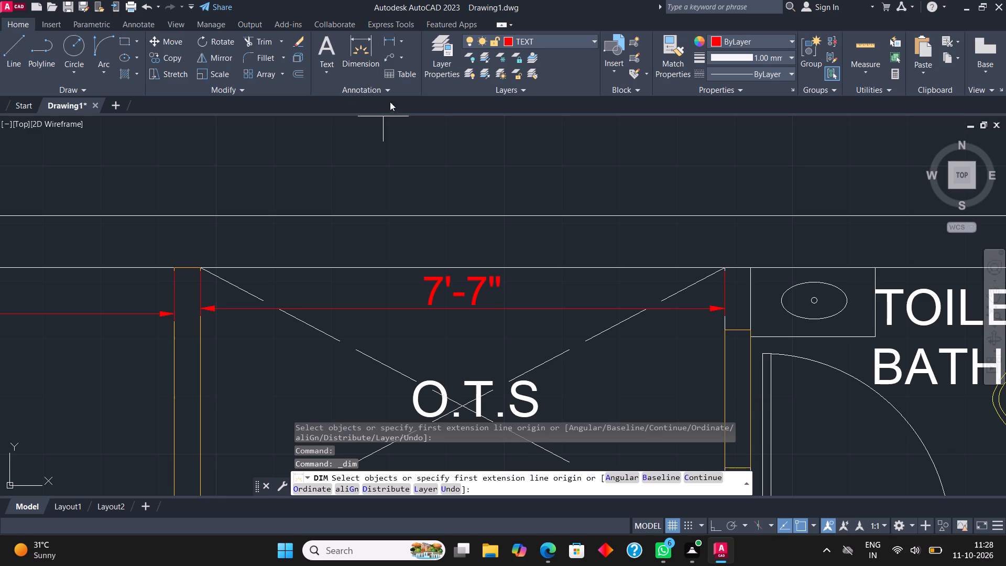
scroll(404, 115, down, 1)
click(198, 266)
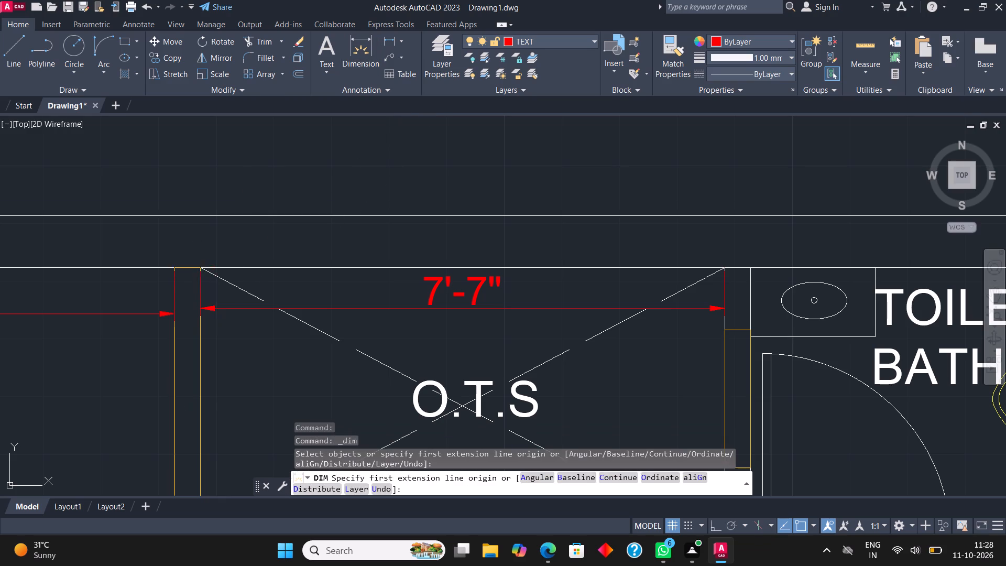
scroll(203, 248, down, 1)
click(203, 436)
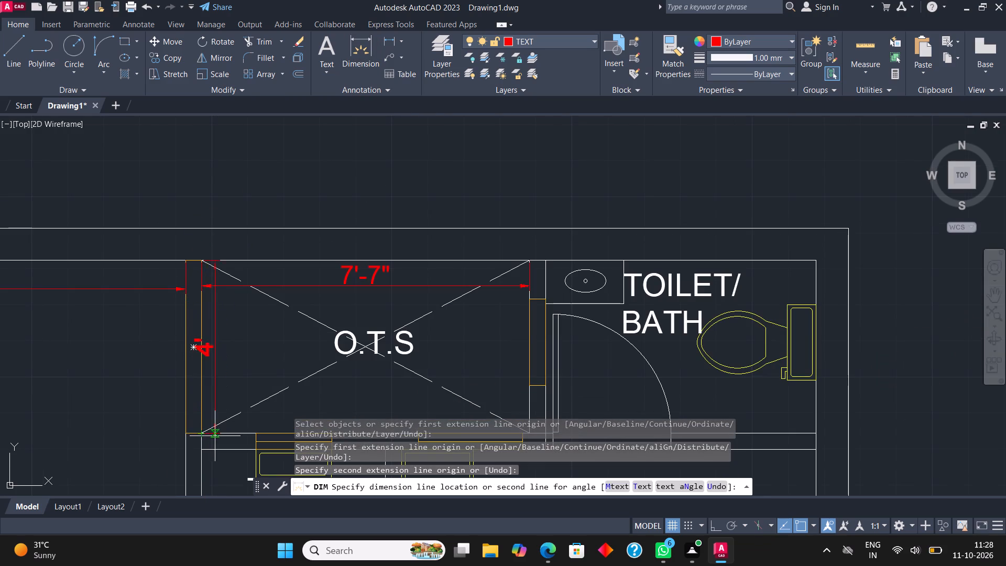
click(231, 439)
Dimension the inner width of the toilet/bath with the washbasin along its outer wall, placing the dimension inside the room.
click(360, 56)
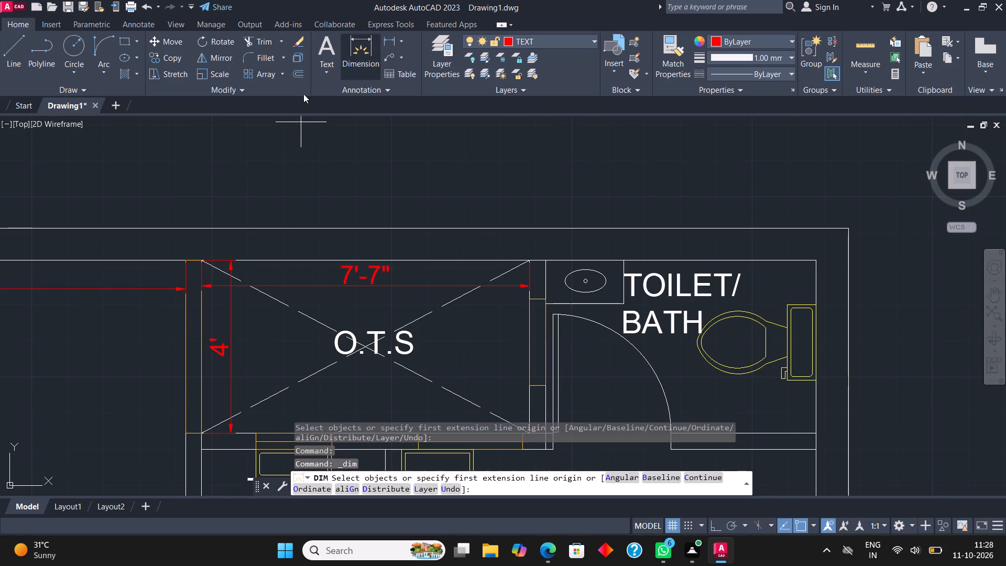
scroll(255, 164, down, 1)
scroll(595, 214, up, 2)
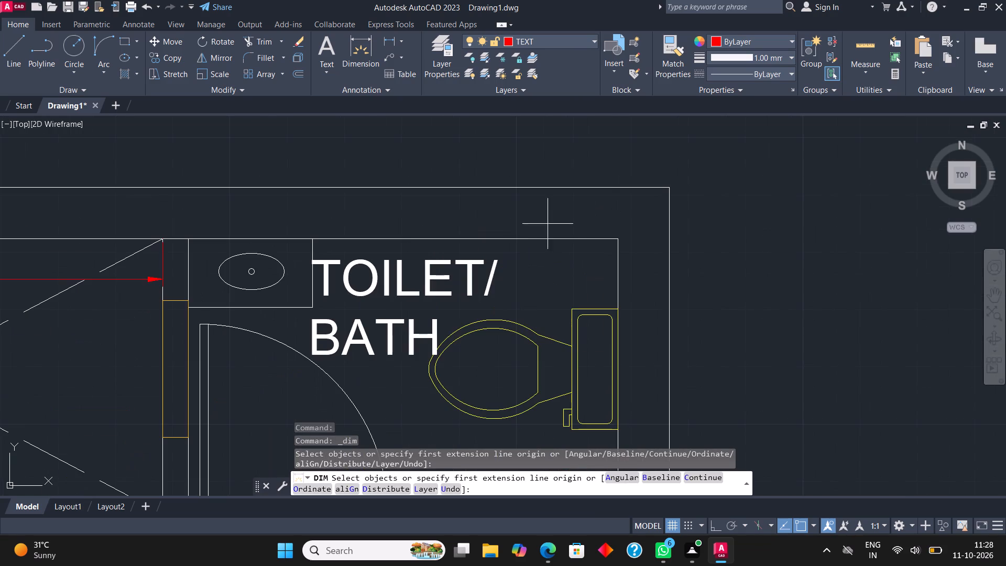
click(190, 238)
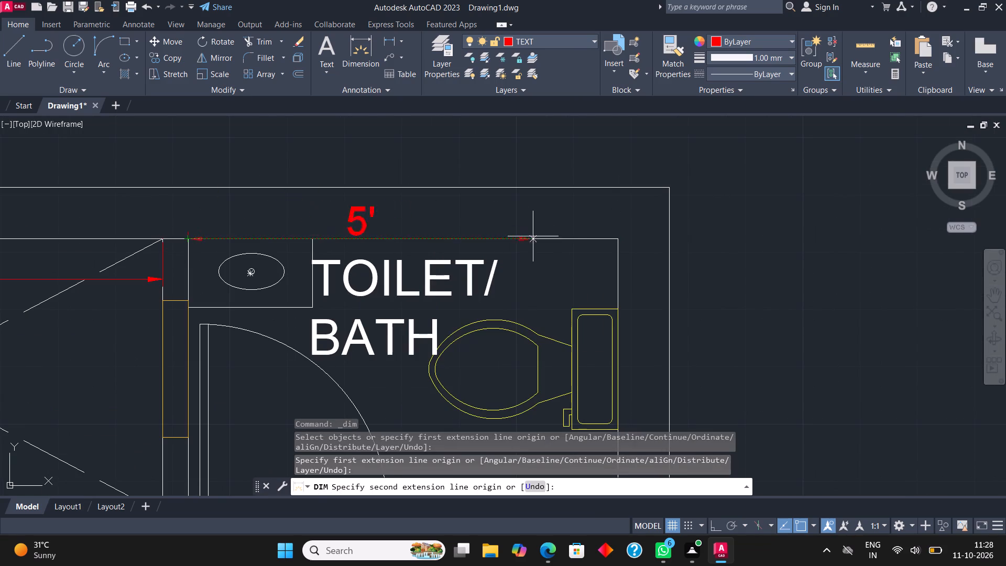
click(620, 238)
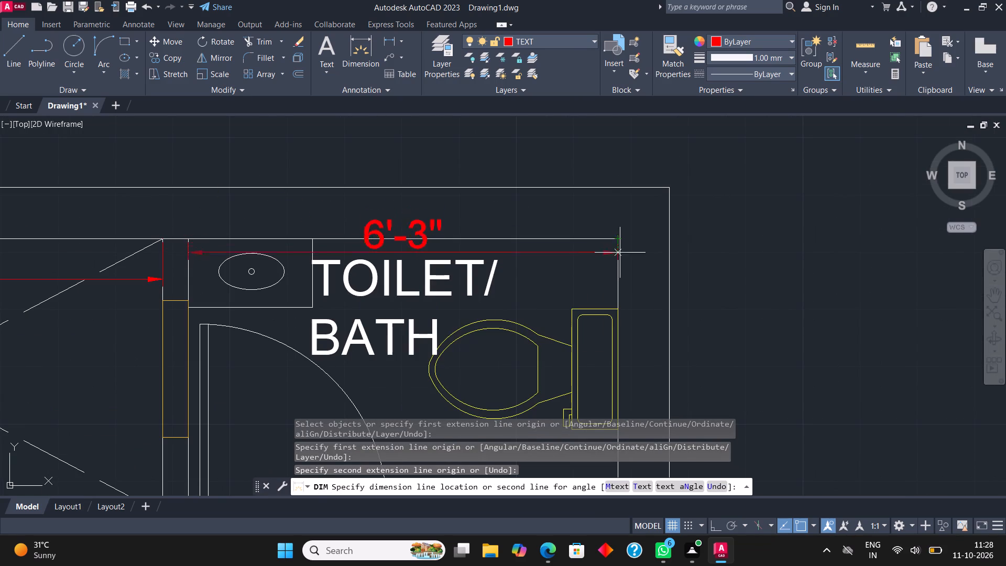
click(625, 285)
Dimension the inner depth of the toilet/bath with the washbasin along its outer side wall, placing the dimension just inside the room.
click(367, 48)
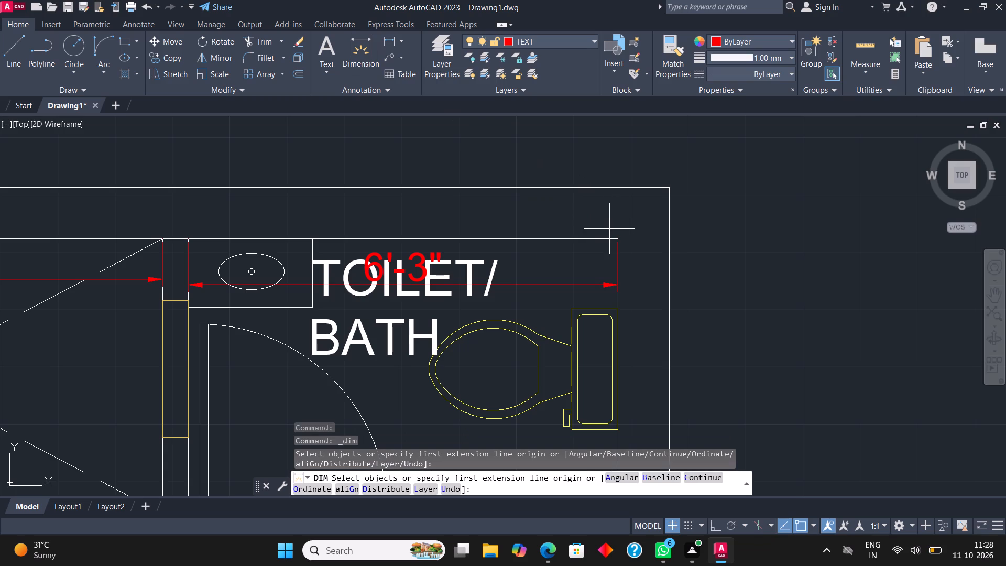
click(617, 237)
scroll(616, 264, down, 1)
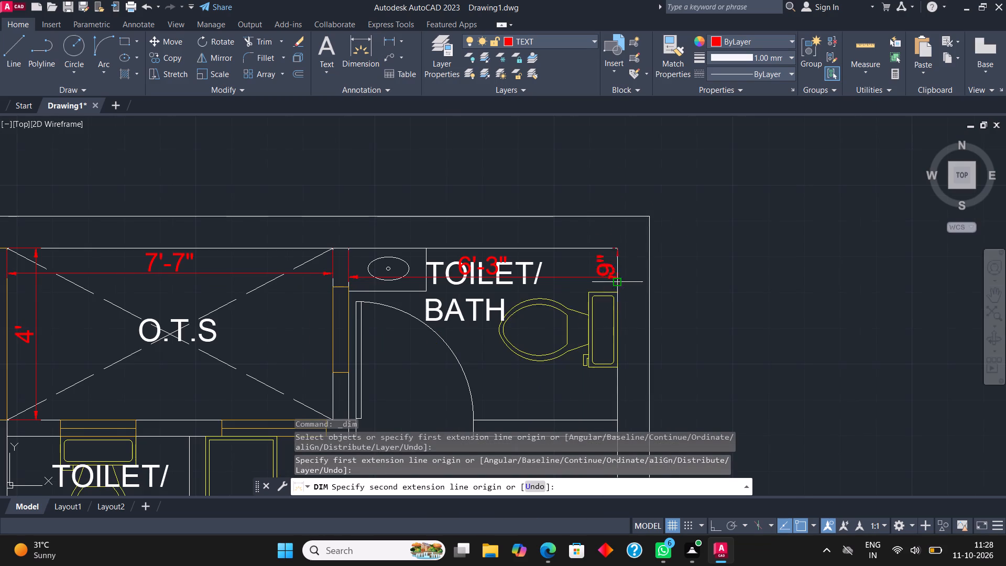
click(619, 422)
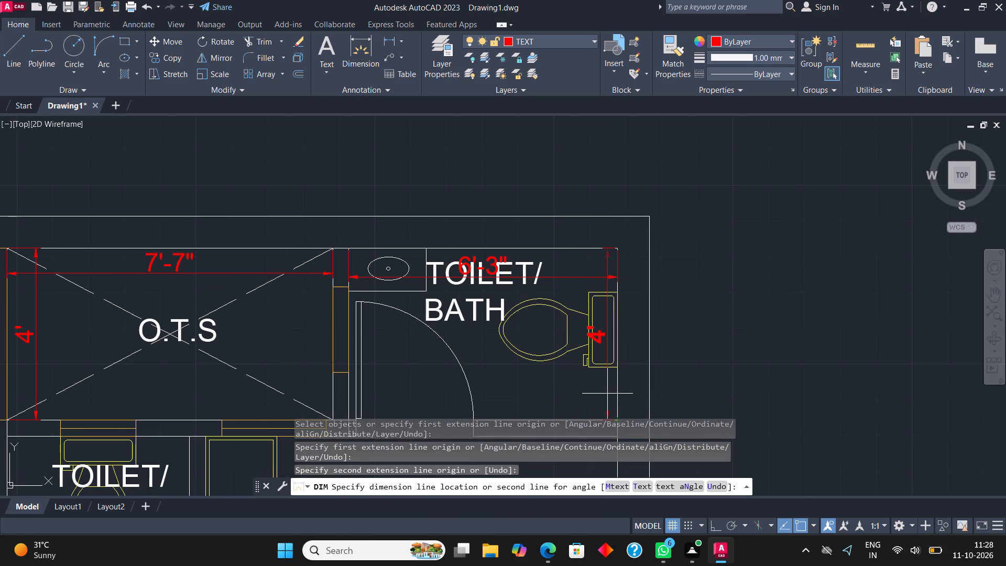
click(610, 394)
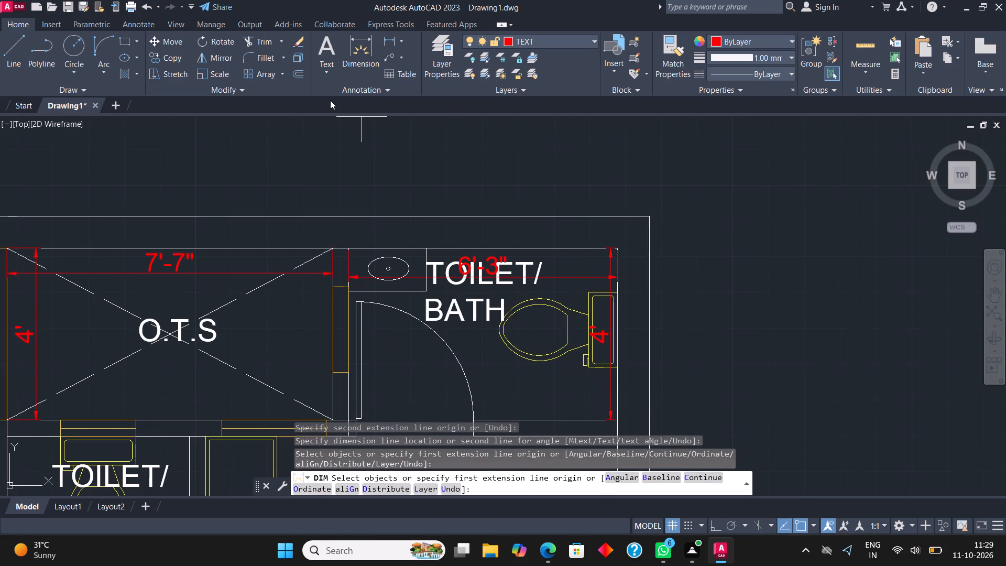
Dimension the right-hand bedroom's inner length by selecting its outer side wall line, placing the dimension just inside the room.
scroll(276, 178, down, 1)
middle_drag(318, 237, 349, 103)
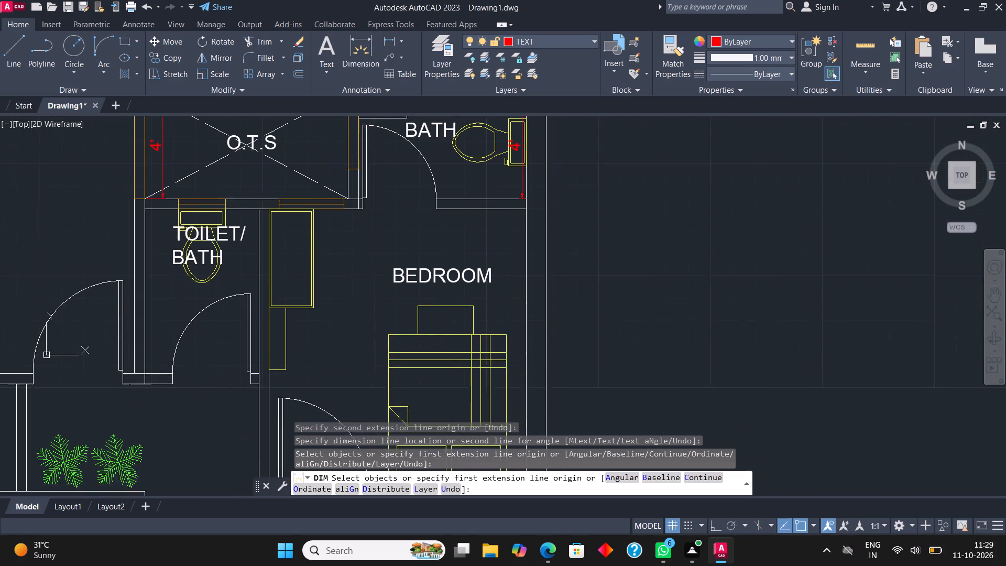
middle_drag(349, 103, 347, 71)
scroll(361, 191, down, 1)
middle_click(407, 263)
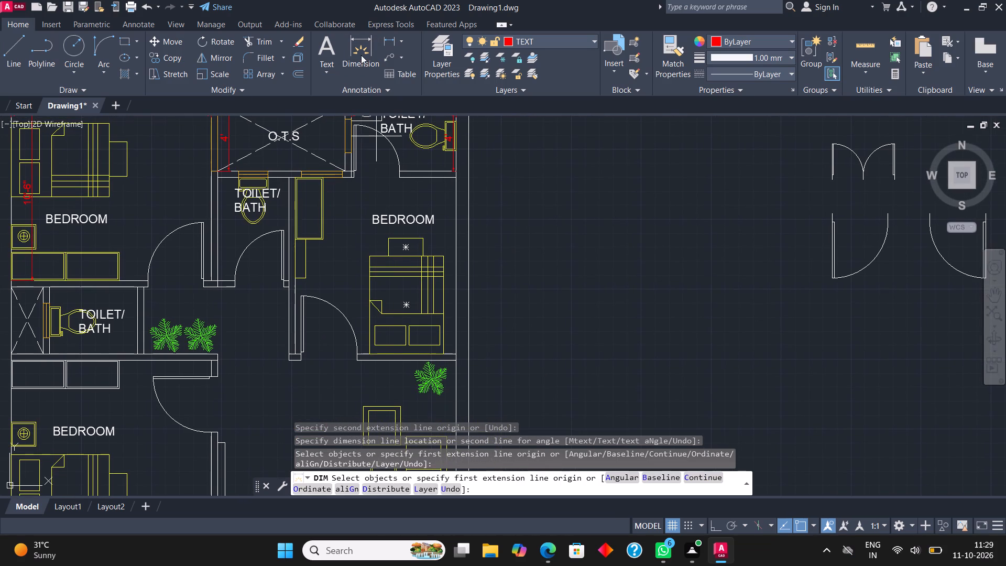
click(358, 43)
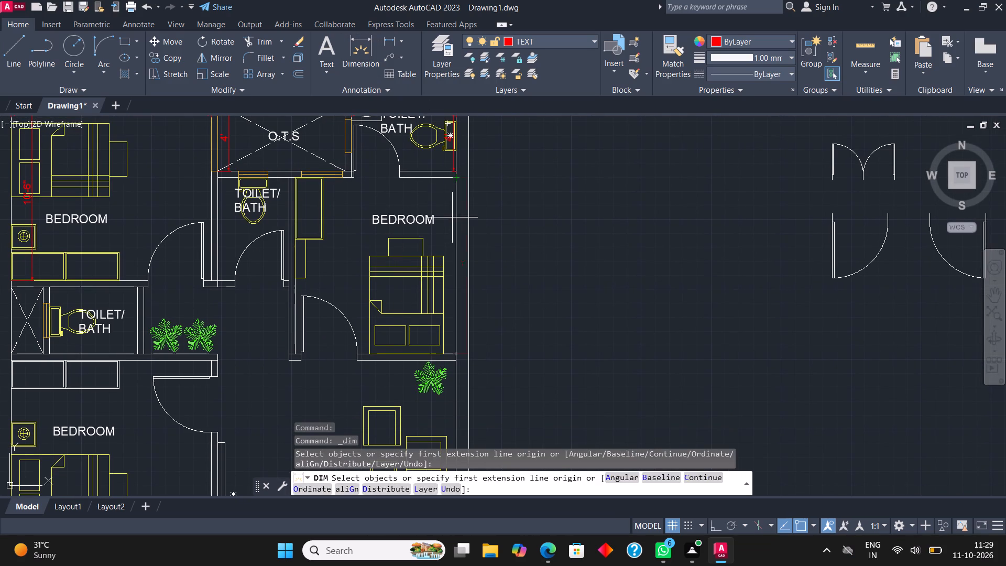
click(458, 217)
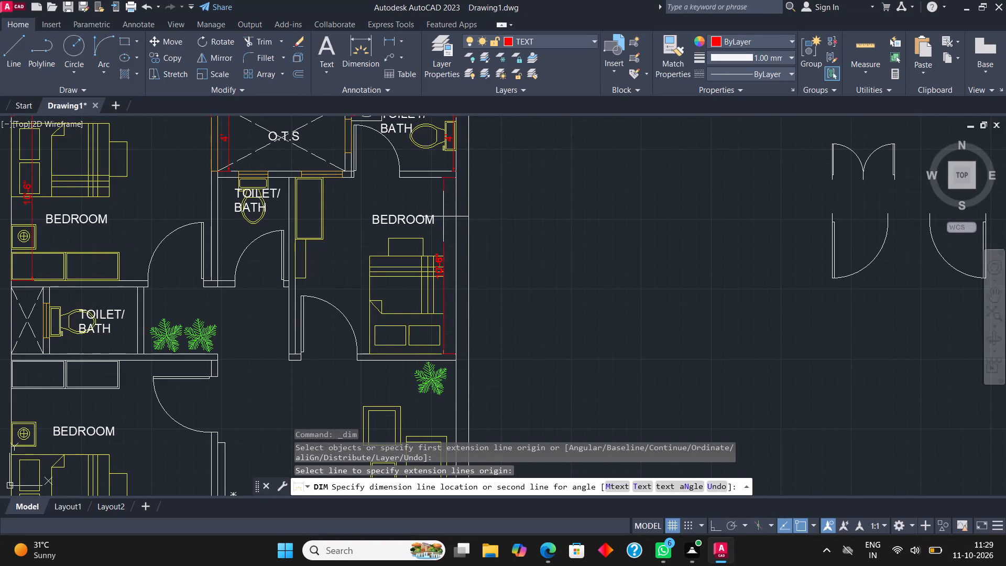
click(449, 215)
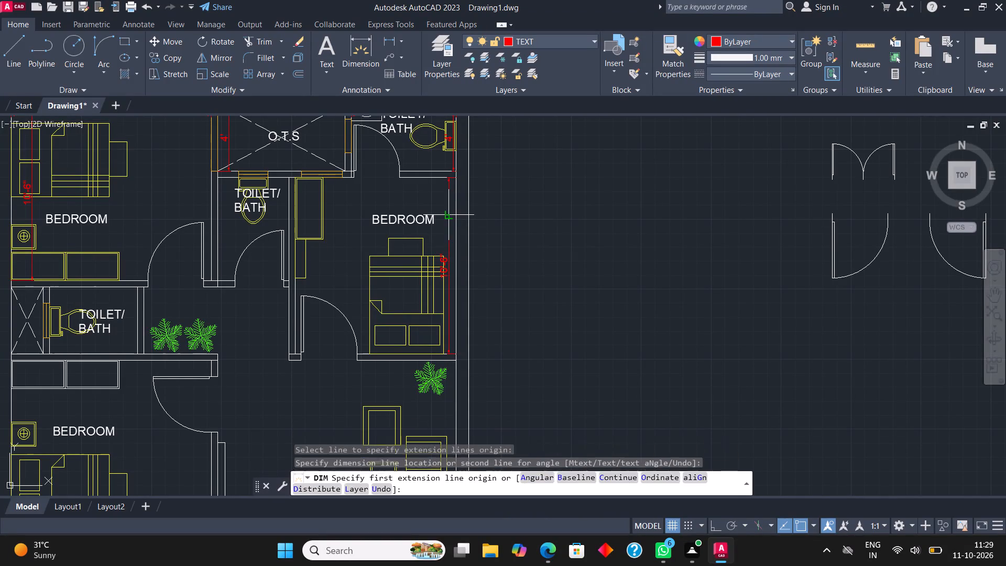
Dimension the right-hand bedroom's inner width between its two lower corners, placing the dimension across the room above the BEDROOM label.
click(353, 53)
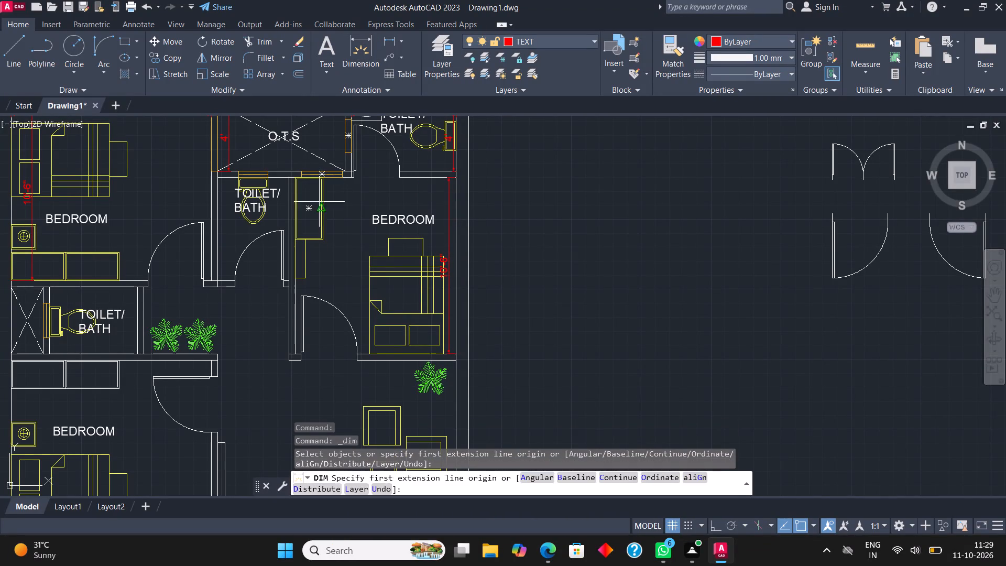
click(296, 354)
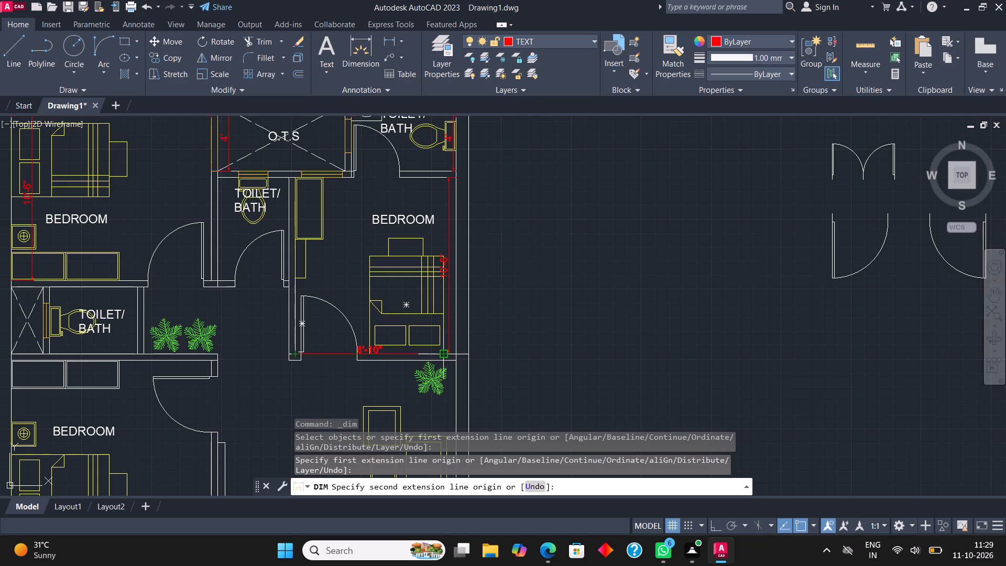
click(454, 350)
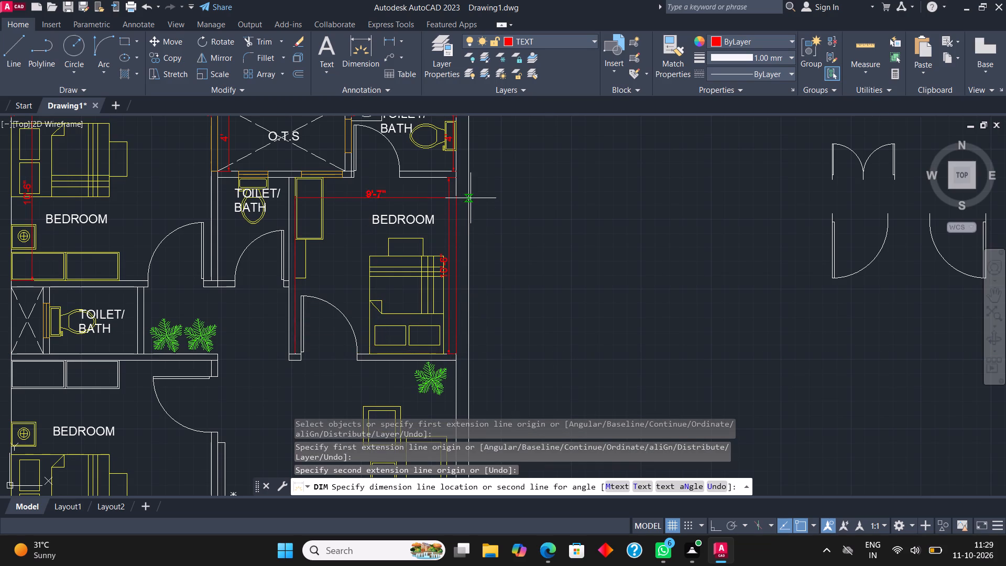
click(471, 197)
Dimension the width of the small crossed shaft beside the left-hand toilet/bath between its upper corners, placing it inside the shaft.
middle_drag(392, 251, 405, 214)
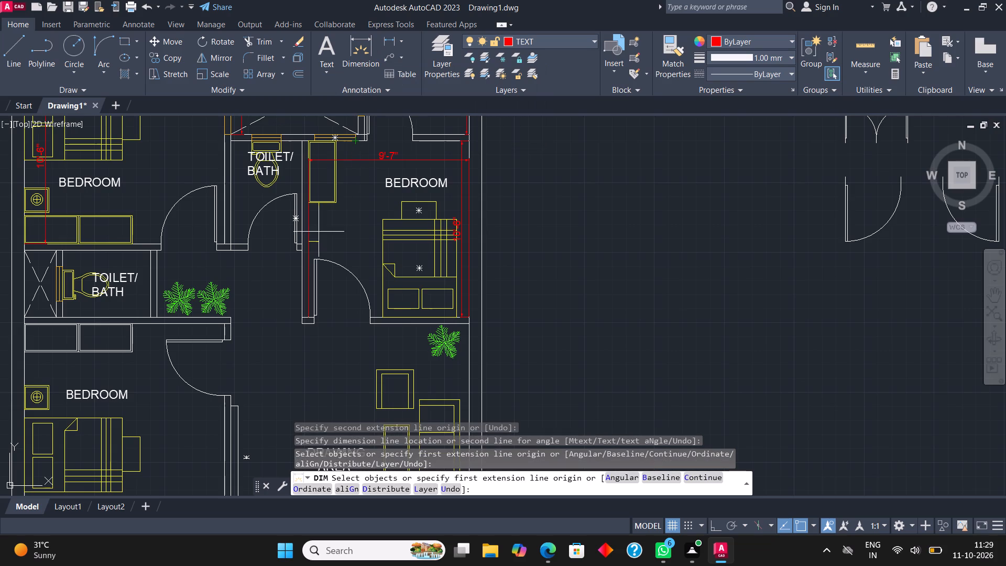
middle_drag(179, 205, 312, 238)
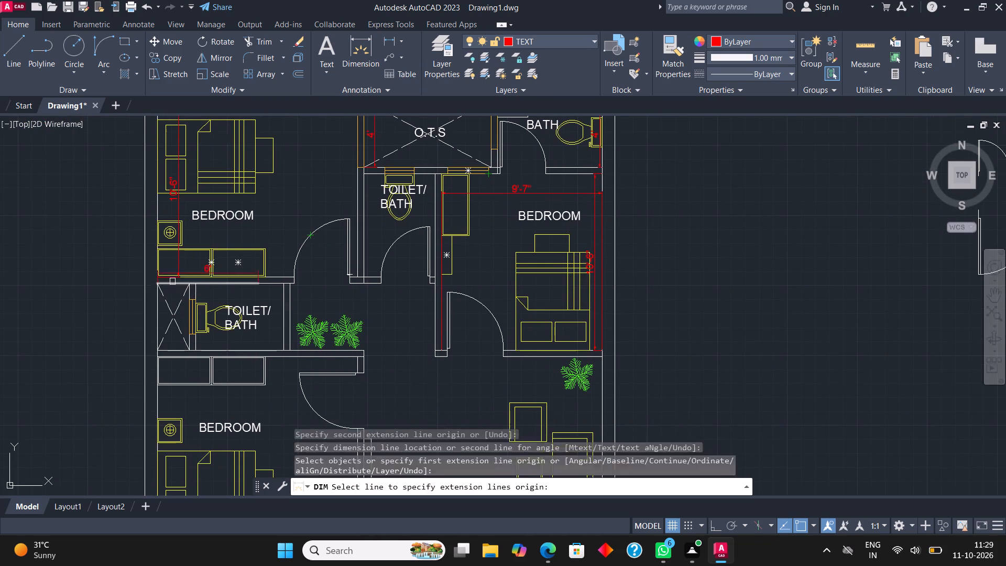
scroll(172, 281, up, 3)
click(106, 286)
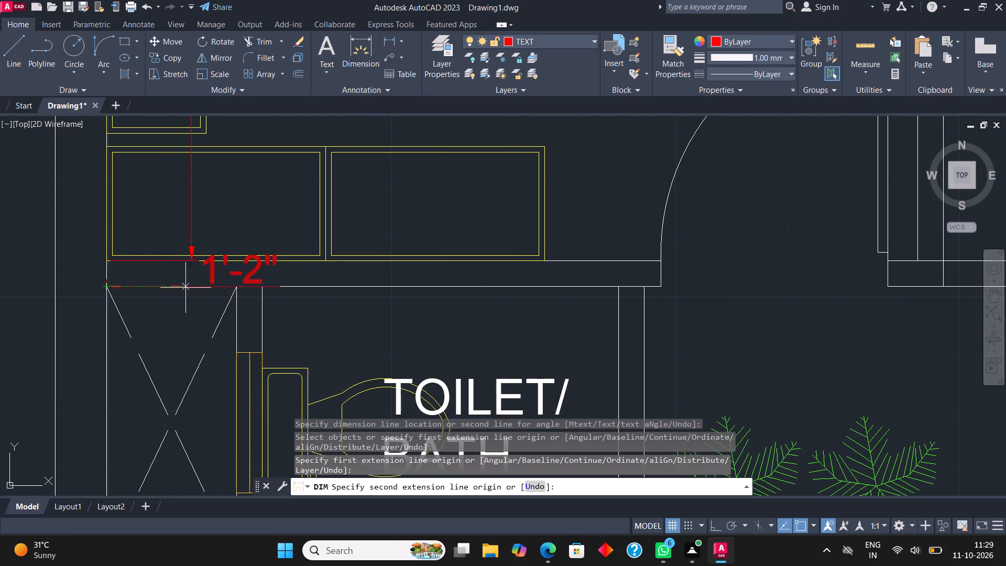
click(239, 288)
click(243, 331)
Dimension the small crossed shaft's depth along the outer wall, placing the dimension inside the shaft.
click(367, 49)
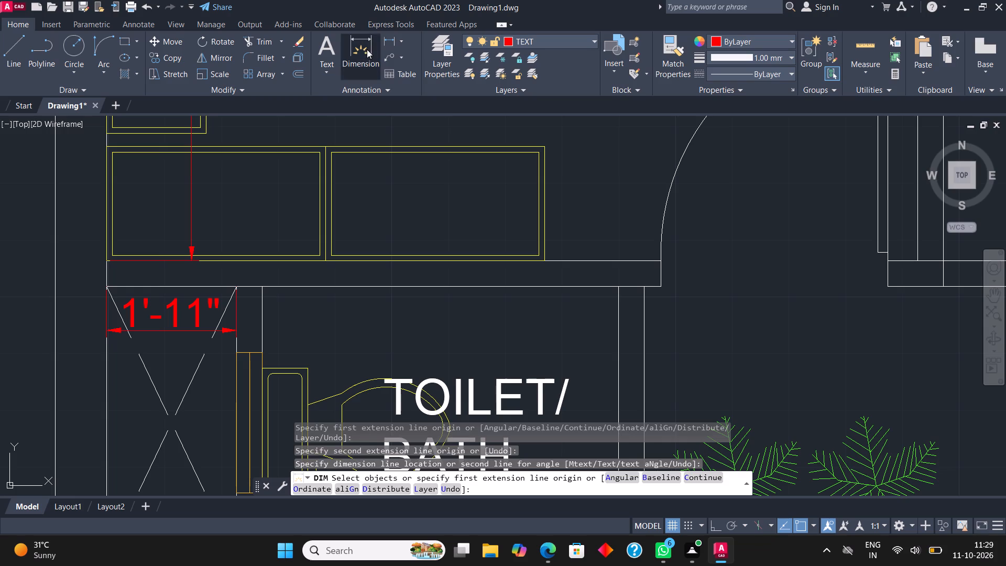
click(105, 288)
scroll(105, 287, down, 2)
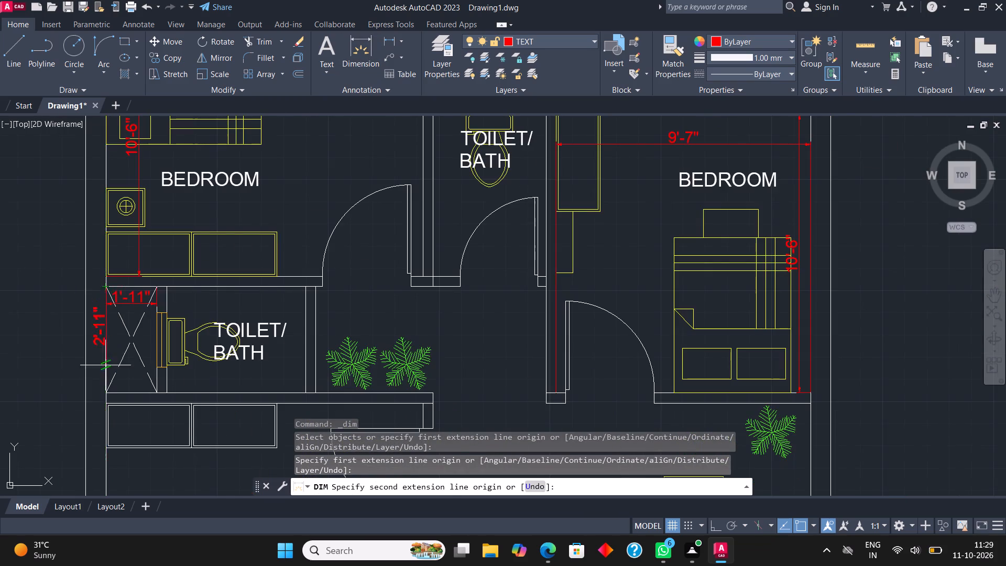
scroll(112, 412, up, 3)
click(79, 333)
scroll(79, 333, down, 2)
click(105, 333)
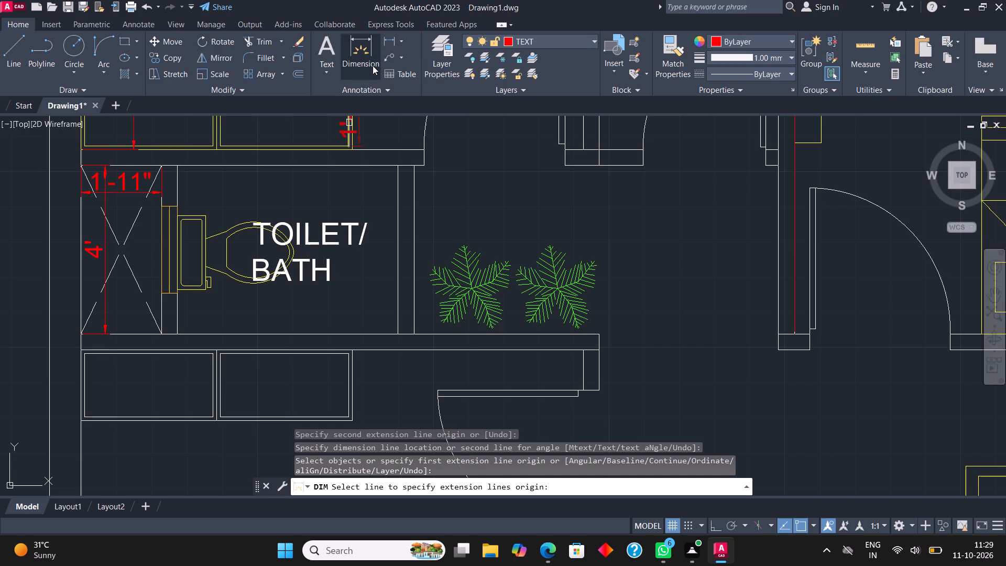
Dimension the left-hand toilet/bath's inner width between its two upper corners, placing the dimension above the room label.
click(367, 57)
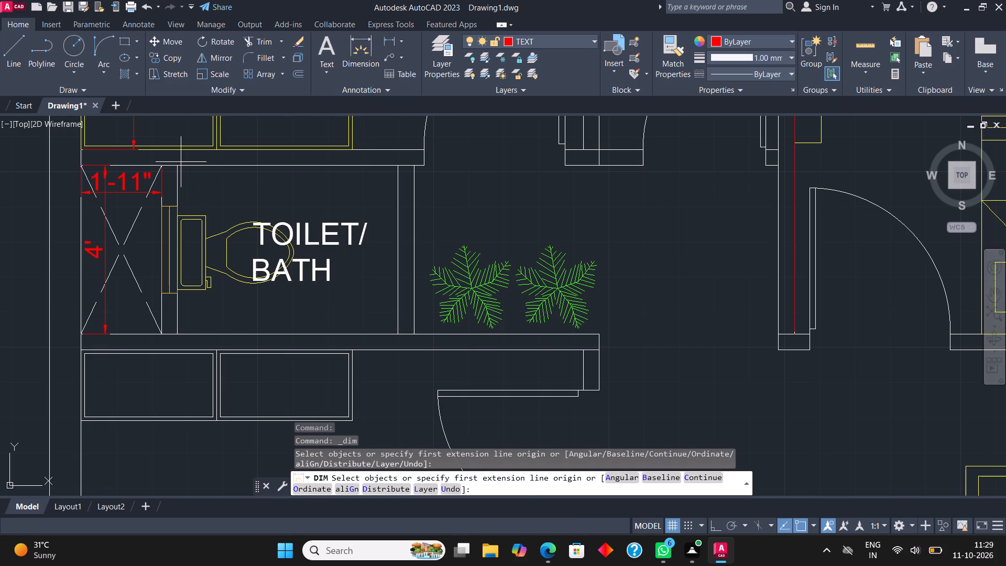
click(177, 165)
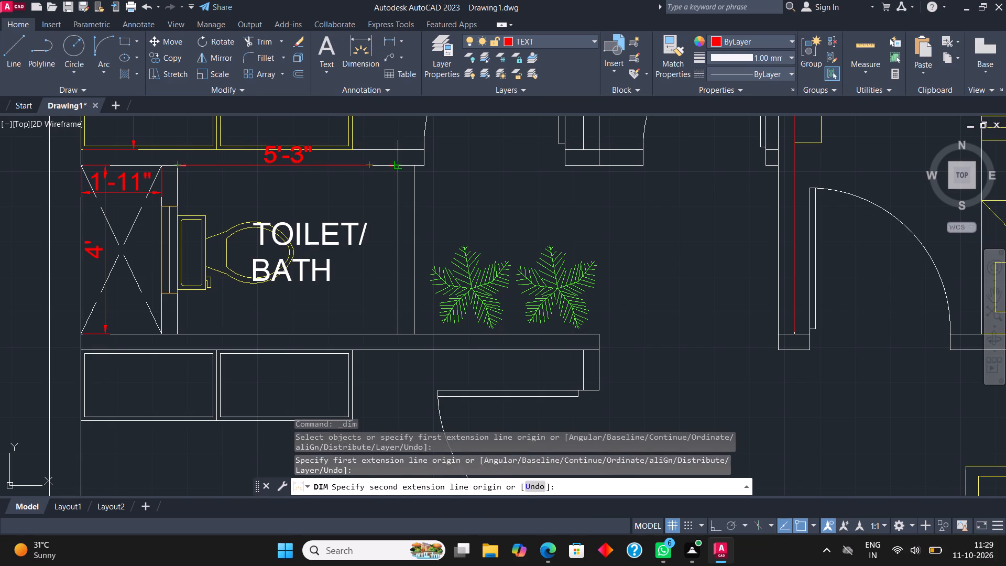
click(400, 166)
click(393, 189)
Dimension the left-hand toilet/bath's inner depth along the wall facing the plants, placing the dimension inside the room.
click(363, 45)
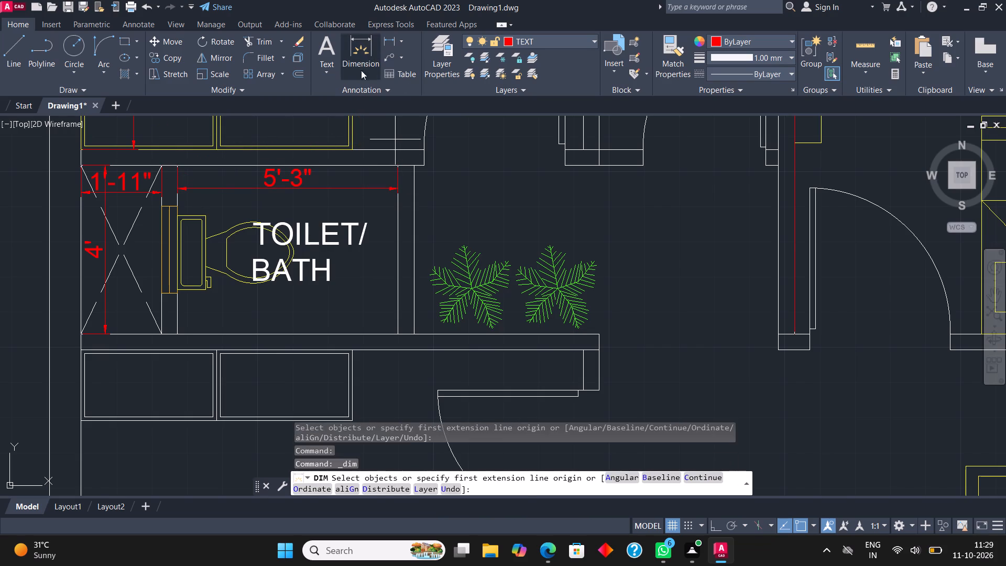
click(402, 166)
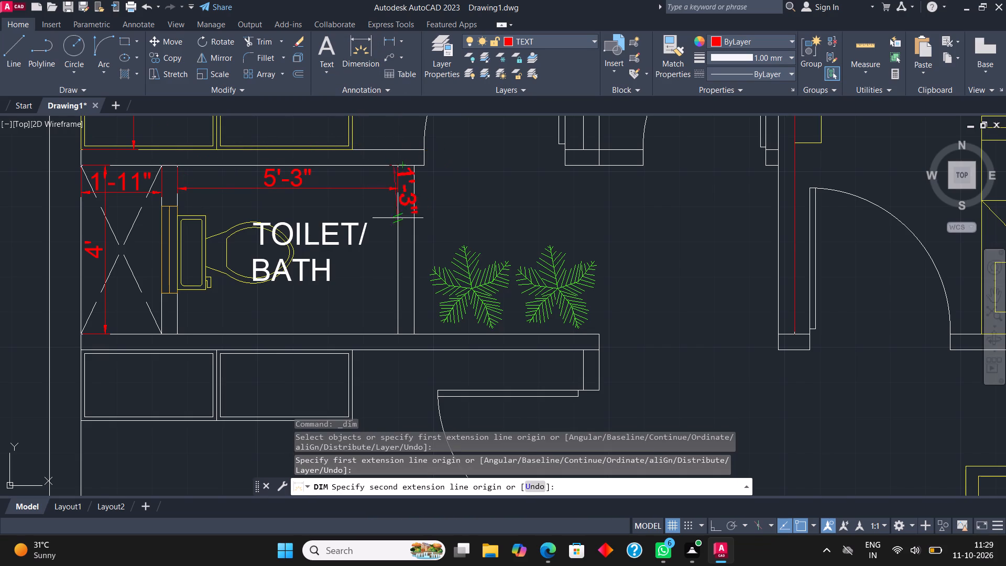
click(392, 332)
click(374, 323)
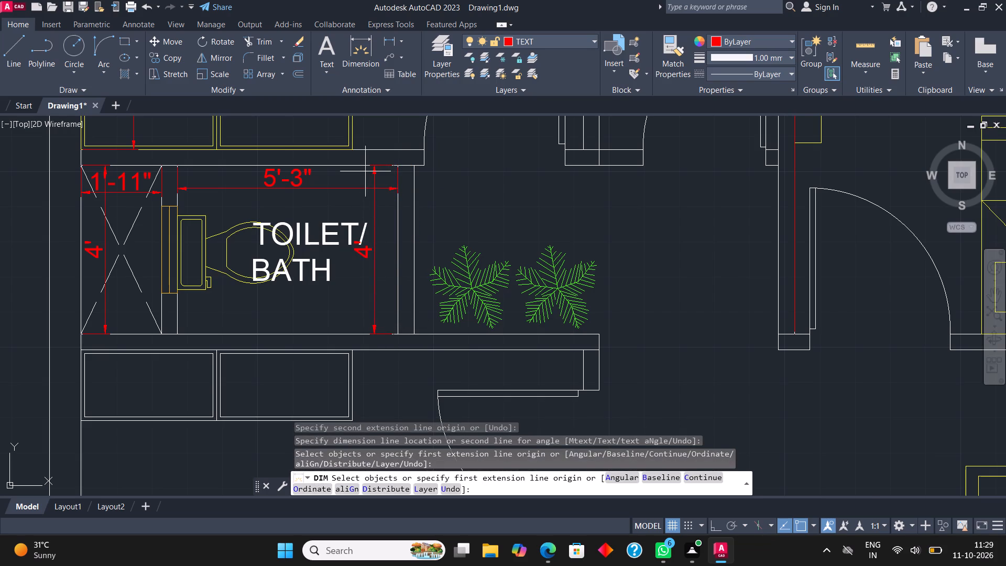
Dimension the lower-left bedroom's inner length between its two outer-wall corners, placing the dimension inside the room beyond the bed.
scroll(364, 180, down, 1)
middle_drag(263, 256, 310, 166)
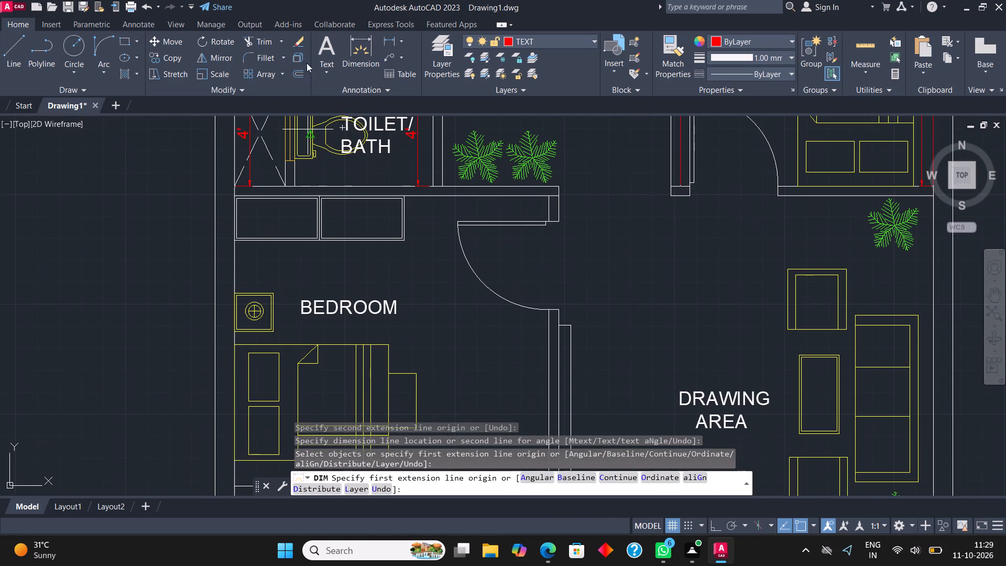
click(350, 40)
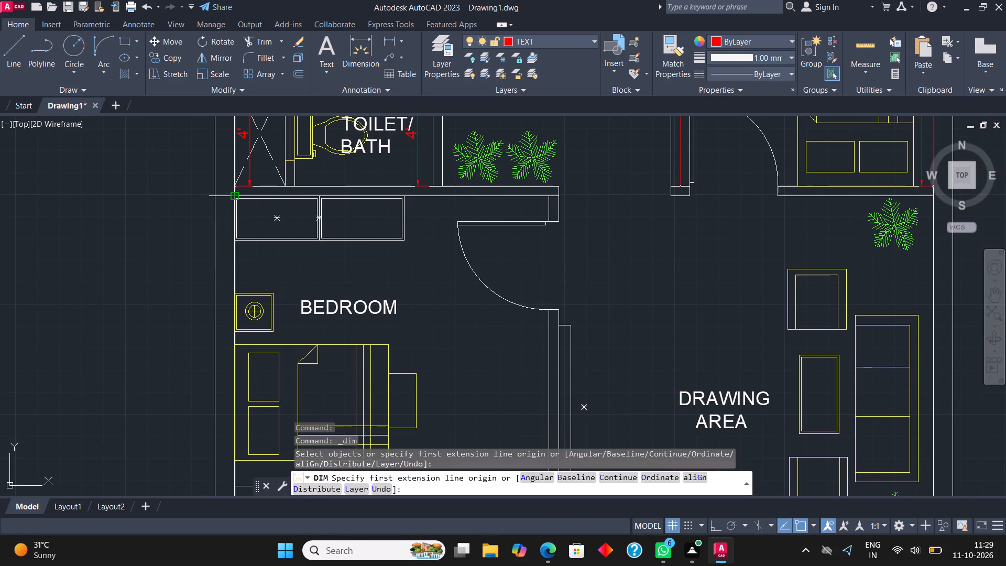
scroll(233, 193, up, 4)
click(229, 211)
scroll(268, 182, down, 2)
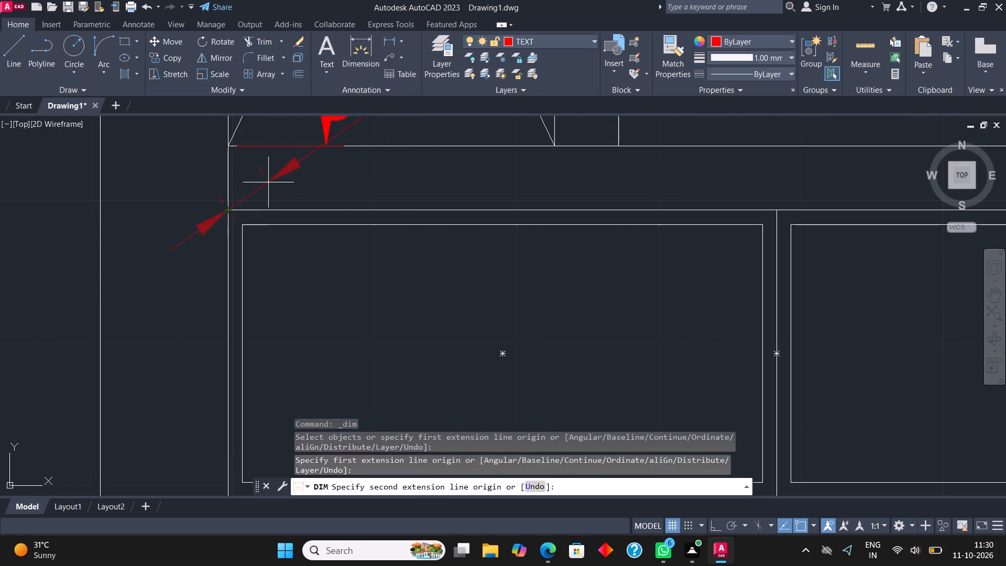
scroll(268, 182, down, 4)
scroll(258, 300, up, 3)
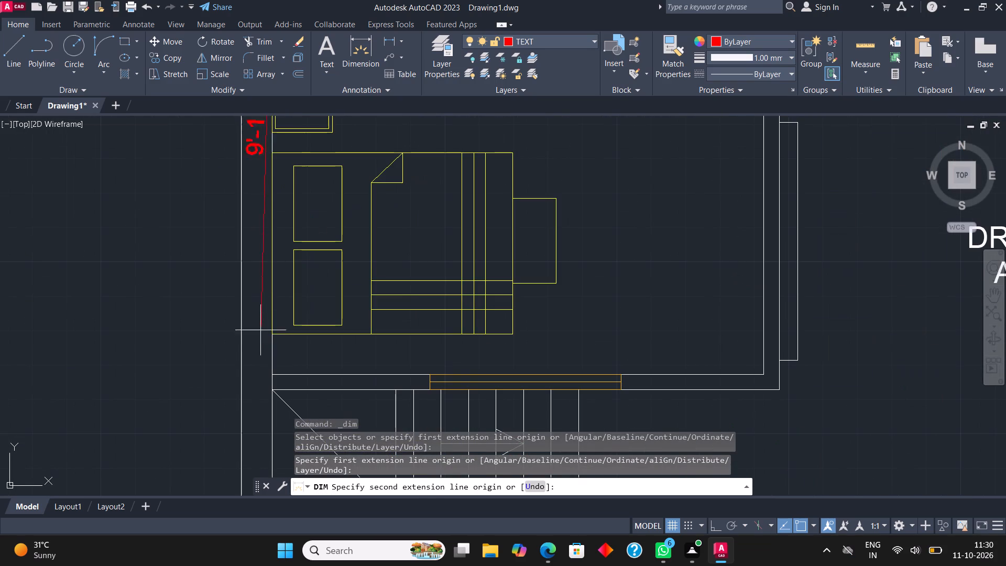
click(270, 376)
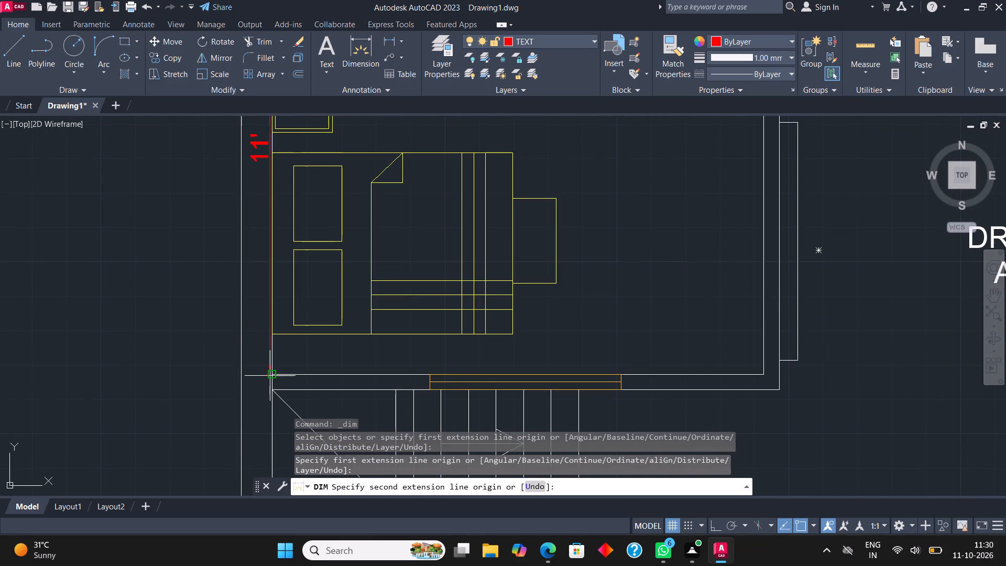
scroll(270, 376, down, 1)
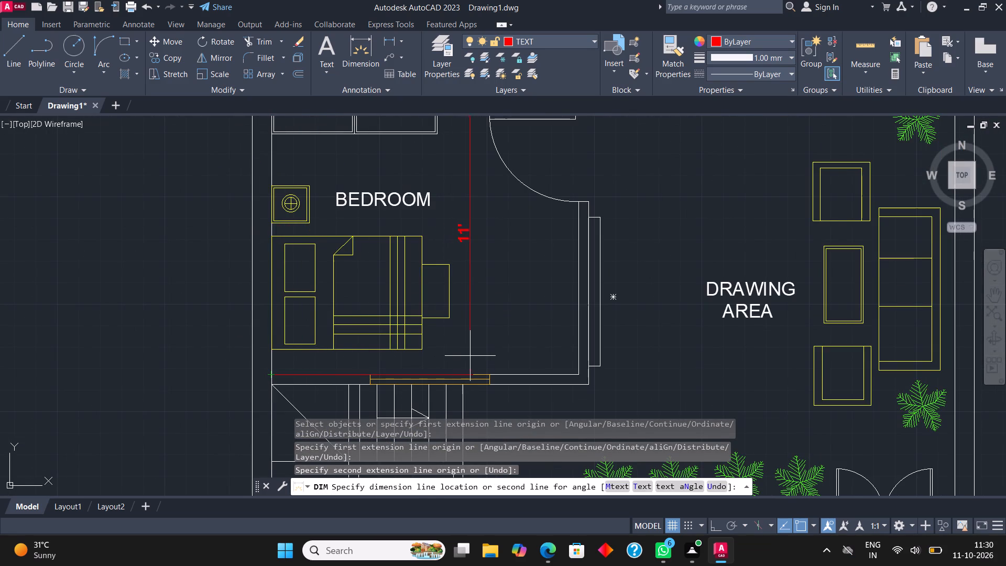
click(470, 356)
Dimension the lower-left bedroom's inner width along the window wall beside the stairs, placing the dimension just inside the room.
scroll(422, 352, down, 1)
middle_drag(451, 274, 423, 227)
scroll(425, 231, down, 1)
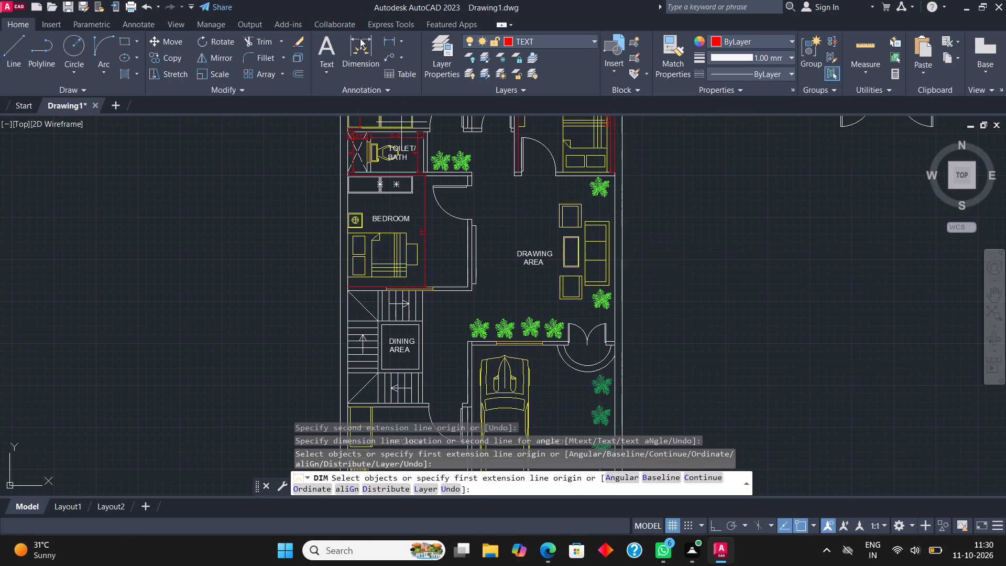
click(362, 43)
scroll(440, 275, up, 3)
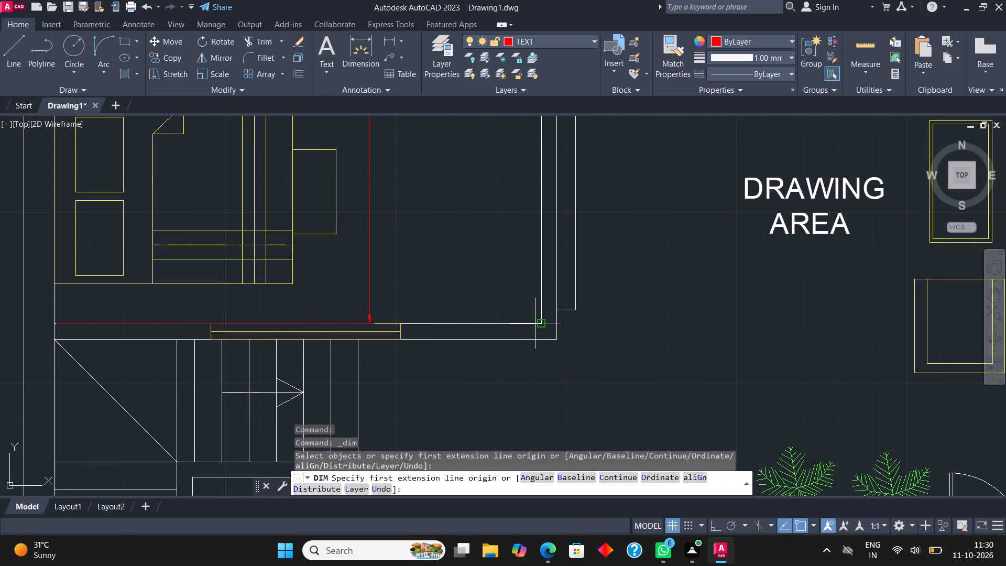
click(537, 323)
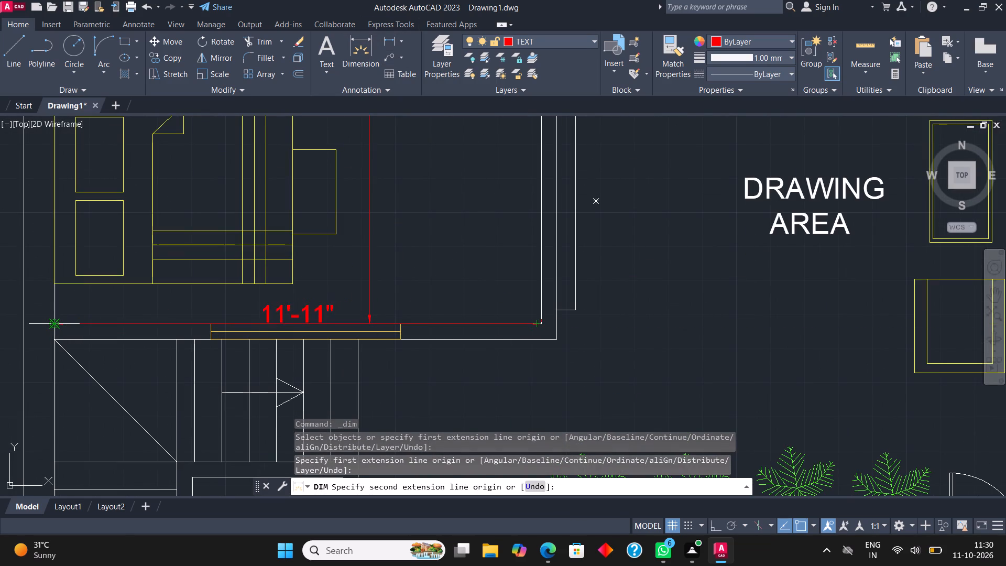
click(53, 326)
click(56, 315)
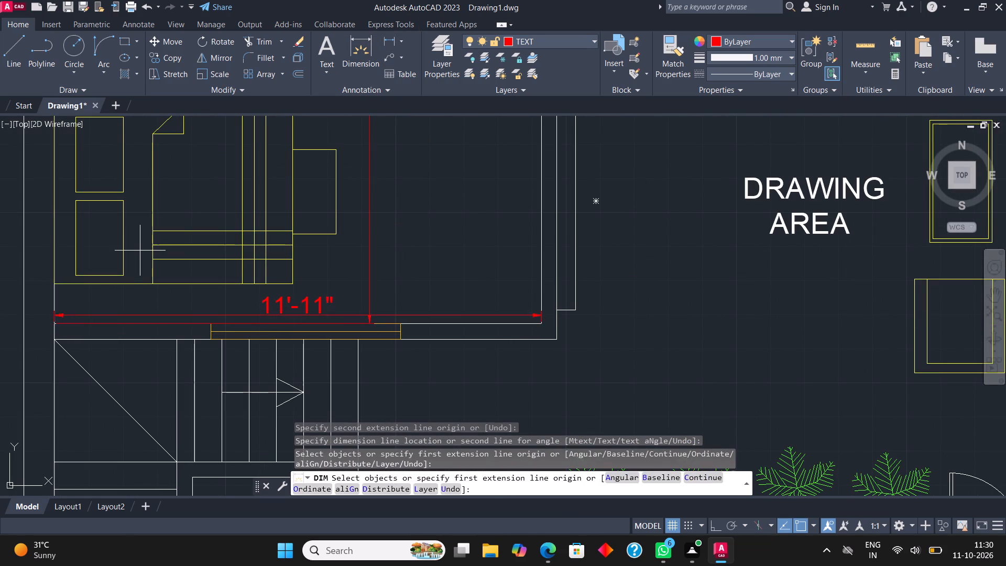
Dimension the stair and dining area's inner length along the outer wall, placing the dimension just inside the stairs.
scroll(138, 262, down, 1)
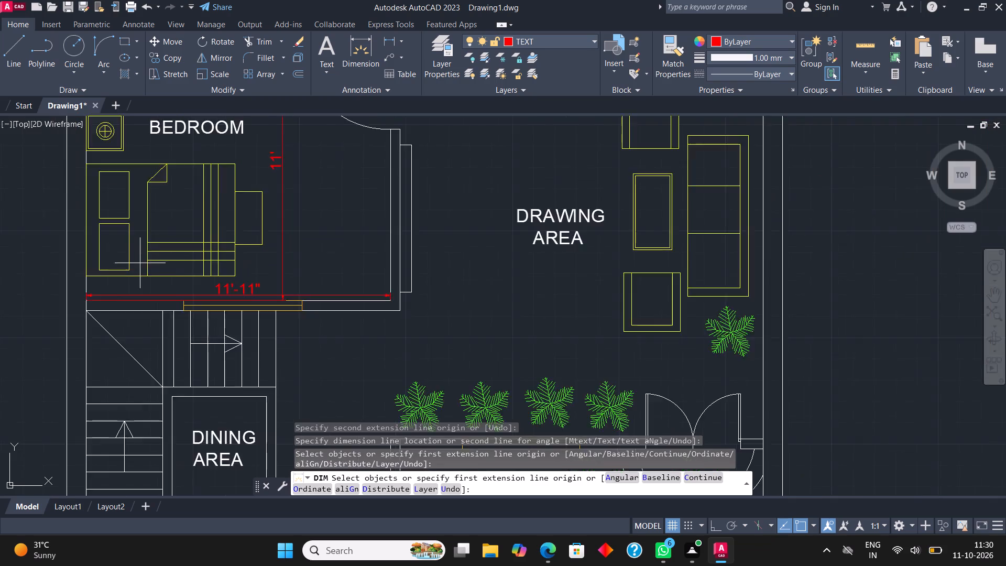
scroll(141, 264, down, 1)
middle_drag(186, 270, 276, 157)
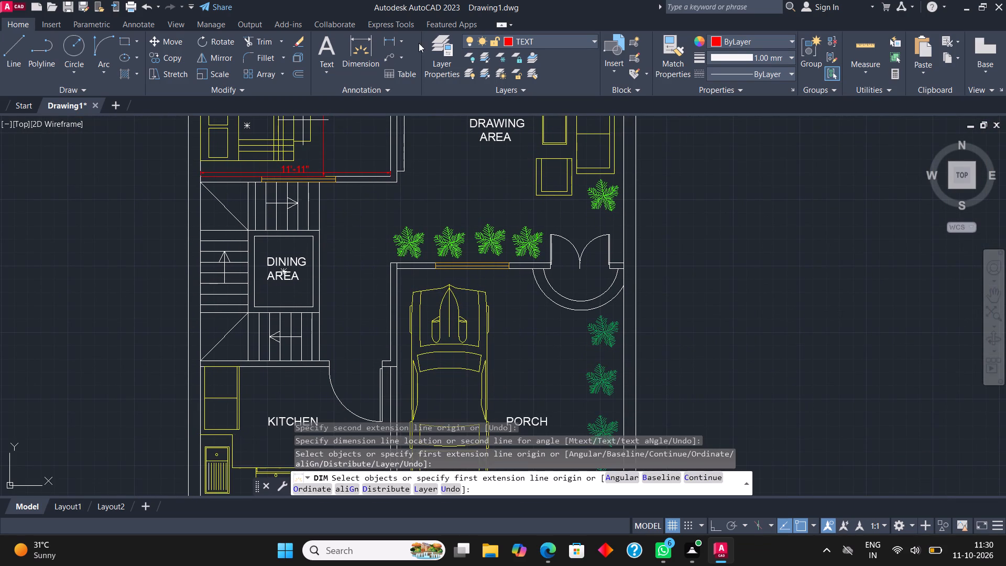
click(369, 43)
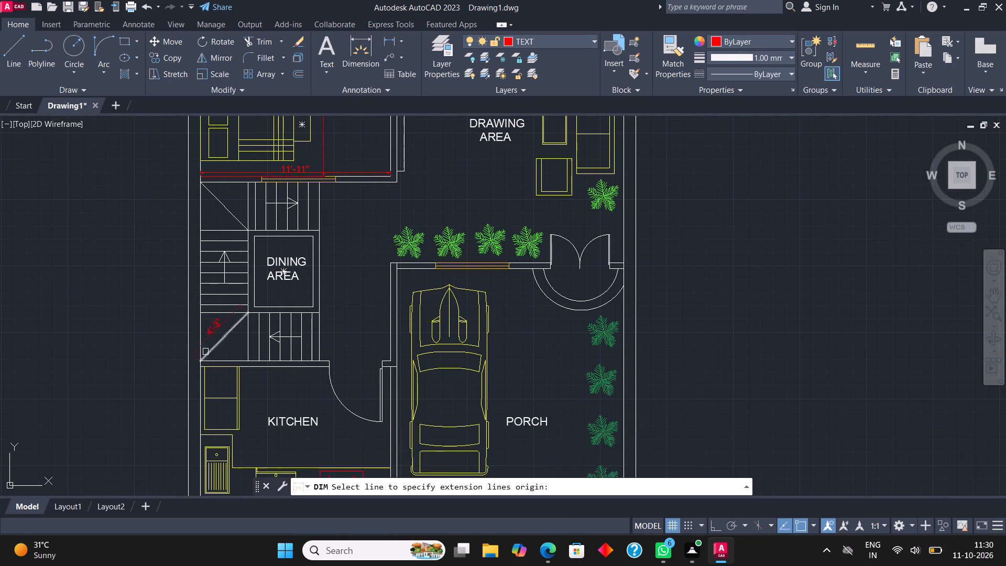
click(202, 358)
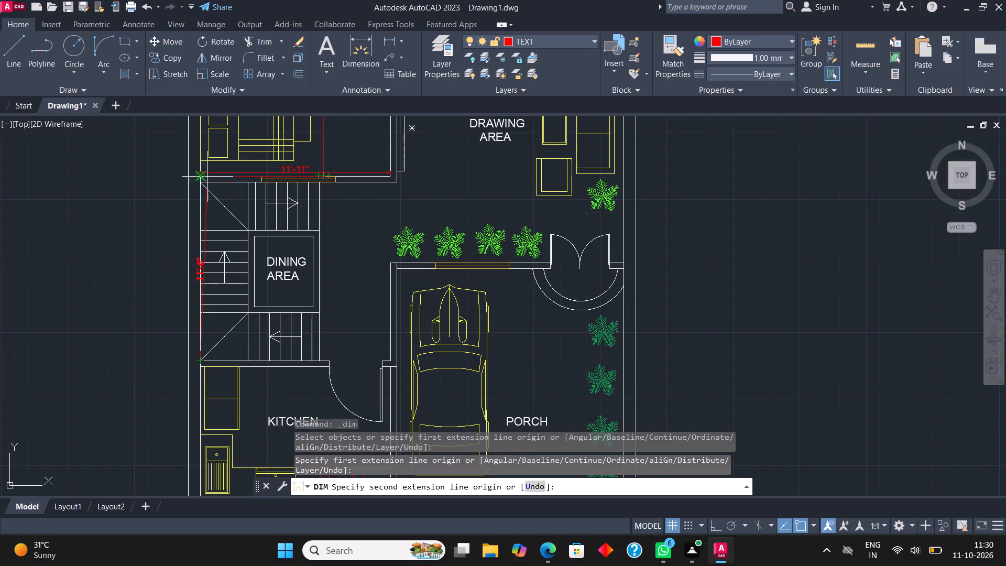
scroll(207, 175, up, 3)
click(175, 207)
scroll(175, 207, down, 2)
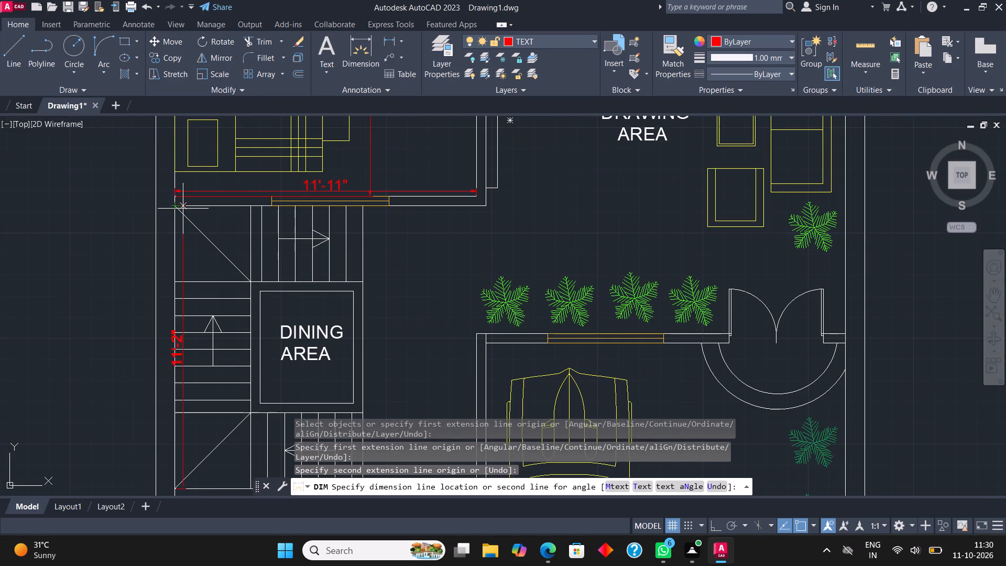
click(196, 210)
Dimension the stair and dining area's inner width along the kitchen wall, placing the dimension just above that wall.
click(358, 60)
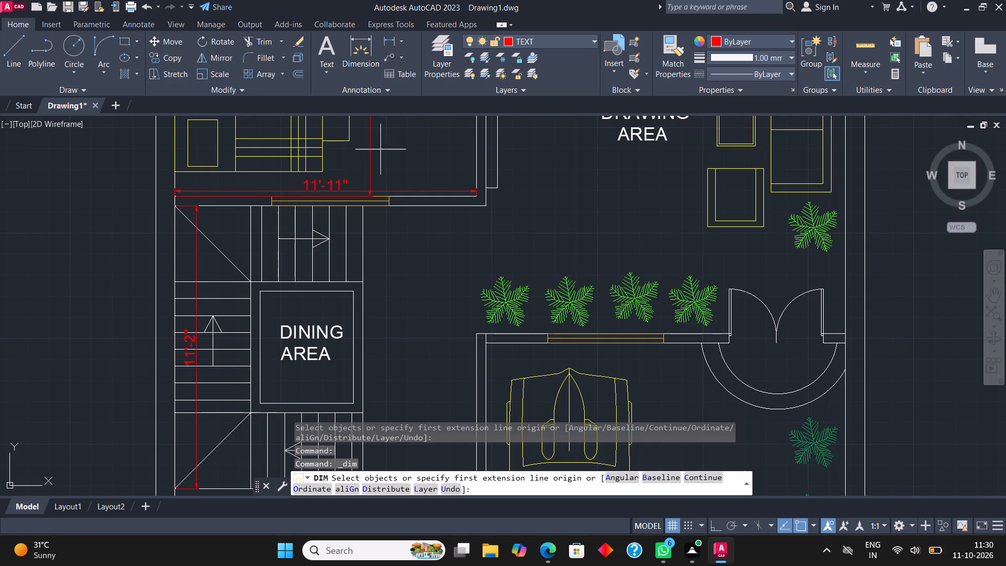
scroll(380, 150, down, 1)
scroll(283, 360, up, 2)
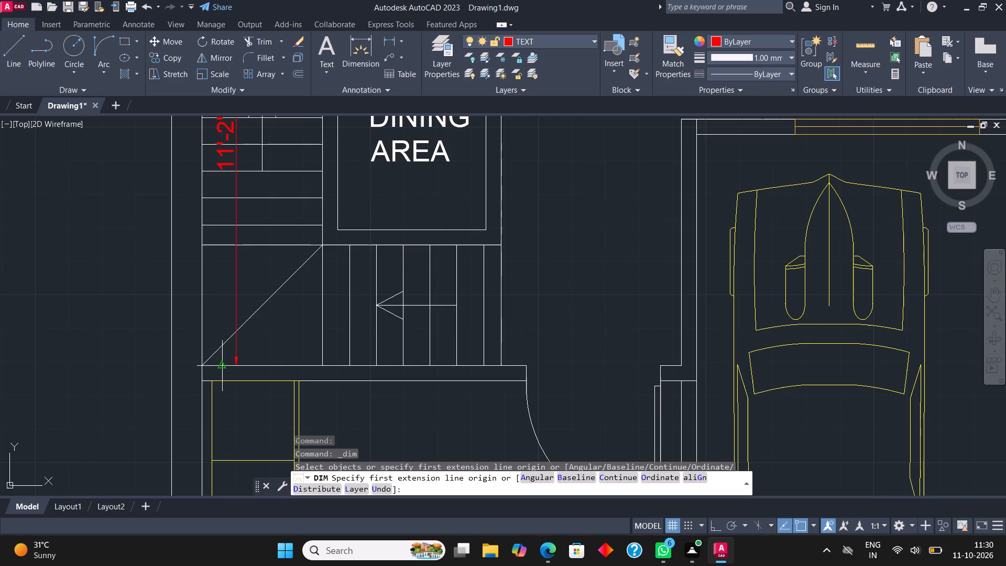
click(205, 366)
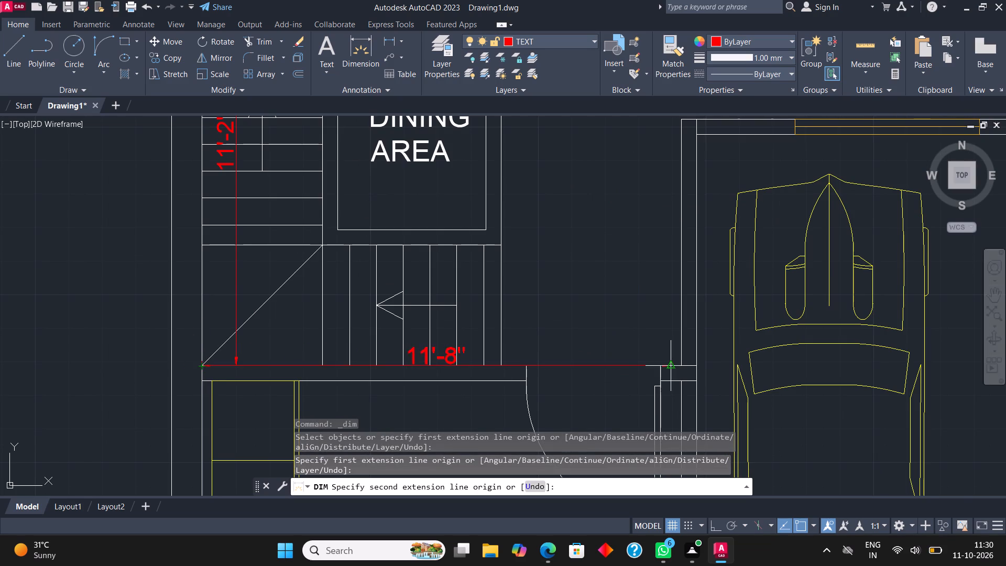
click(681, 364)
click(679, 350)
Dimension the kitchen's inner width between its two upper corners, placing the dimension just inside the room above its label.
scroll(426, 236, down, 2)
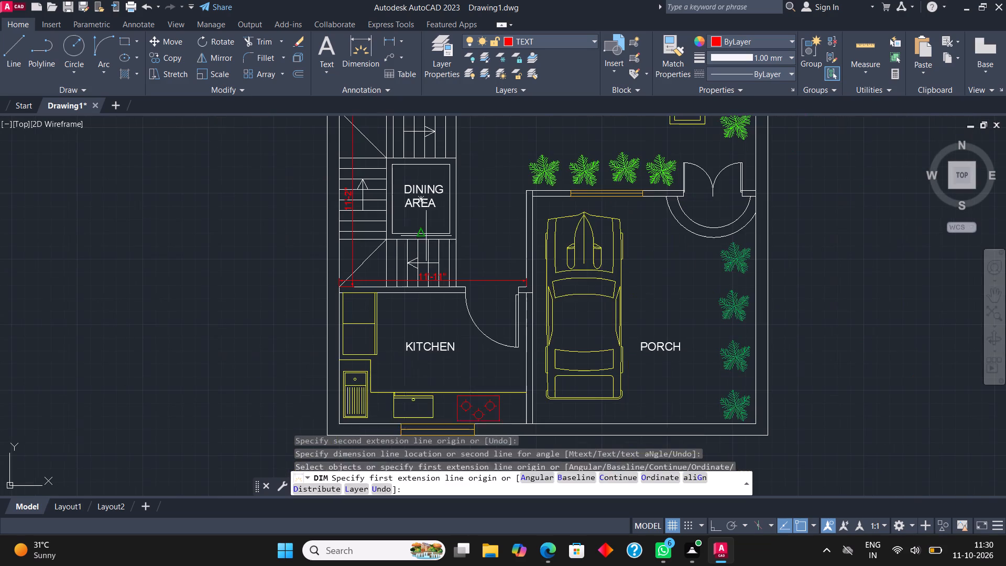
middle_drag(489, 236, 480, 160)
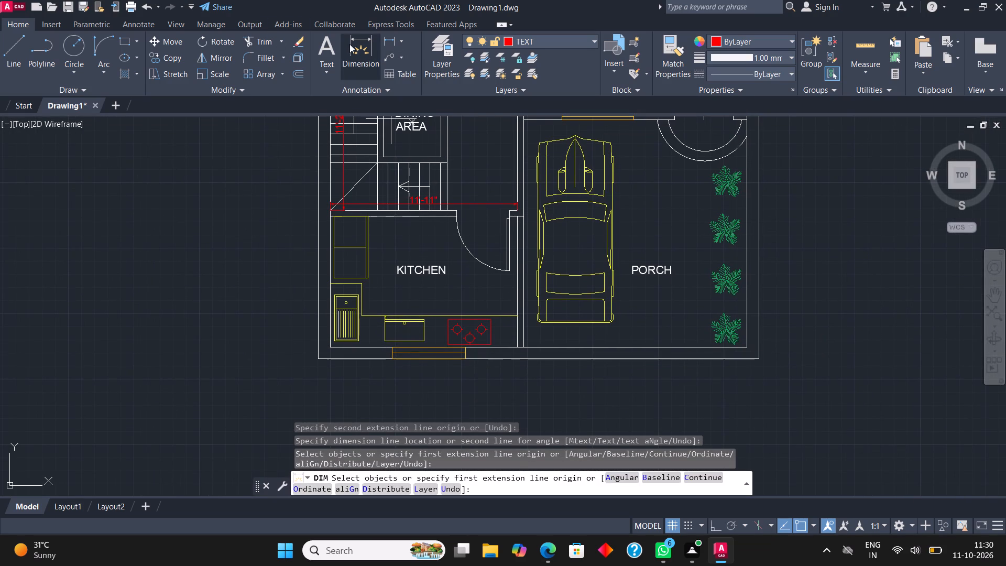
click(358, 45)
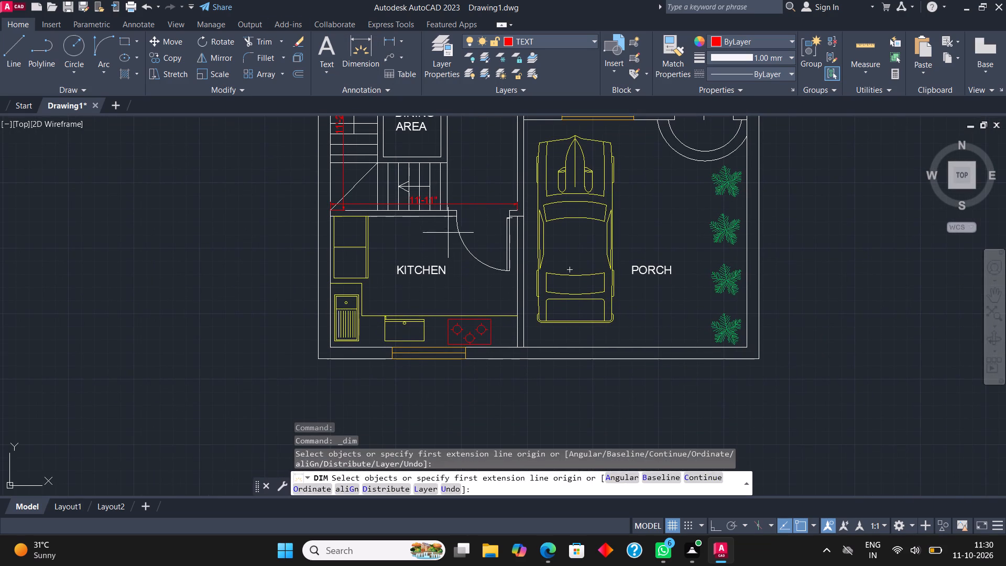
scroll(416, 204, up, 1)
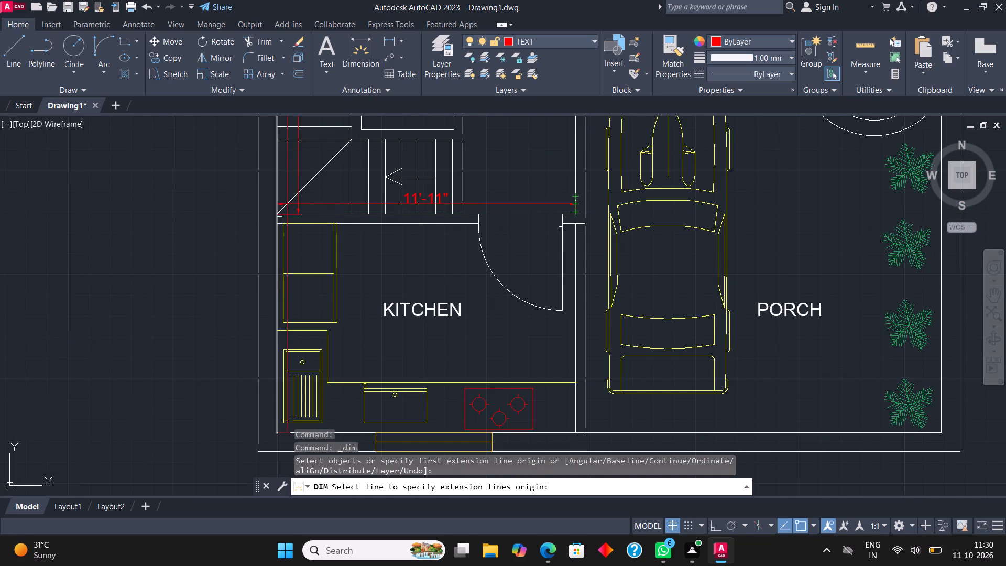
click(277, 222)
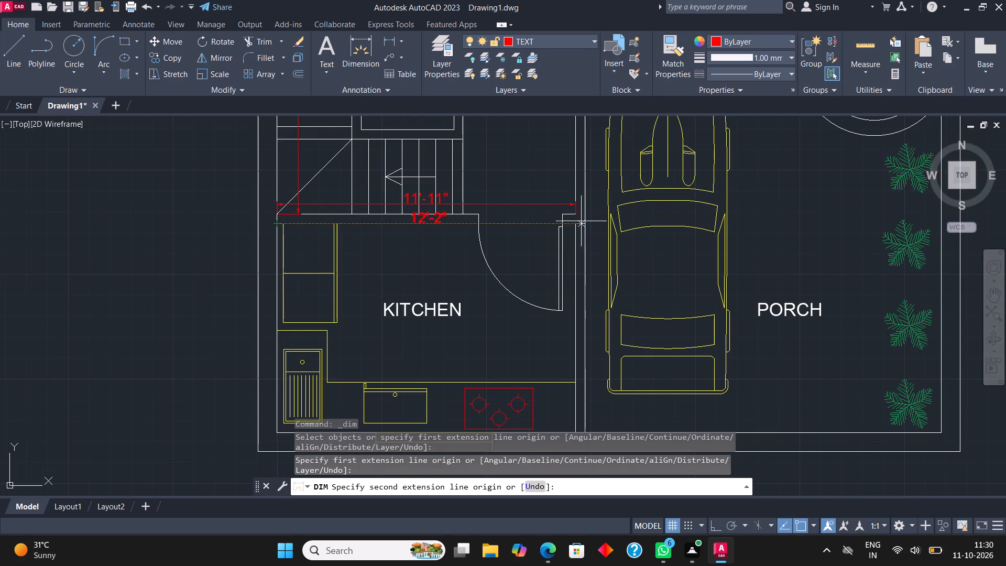
click(573, 227)
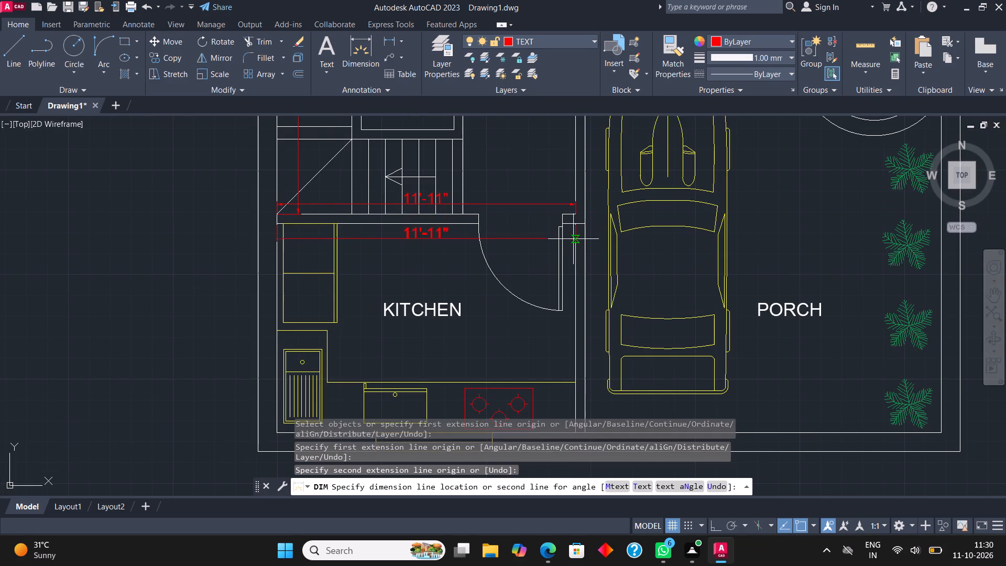
click(573, 240)
Dimension the kitchen's inner depth along the outer wall, placing the dimension between the side counter and the room label.
click(365, 45)
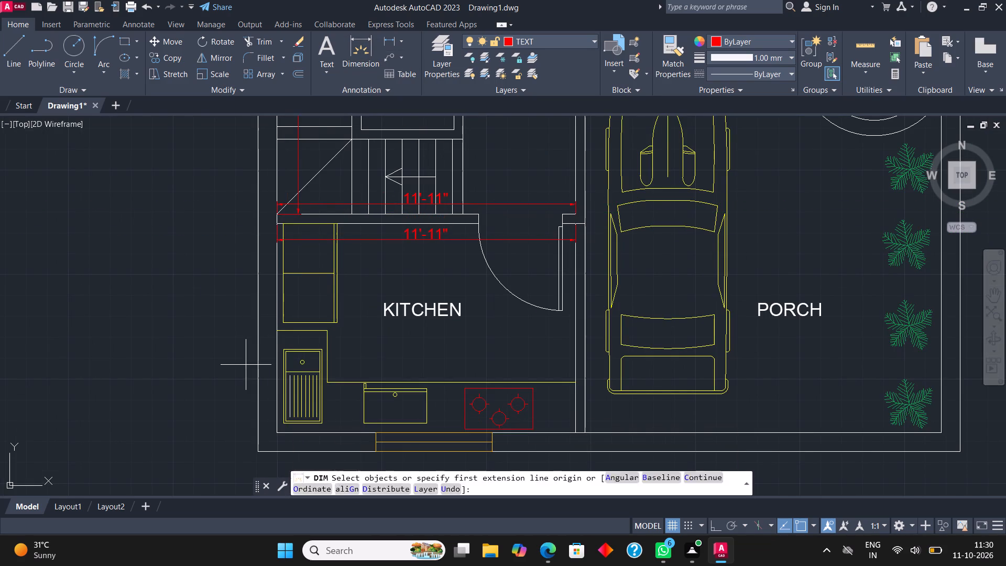
click(279, 432)
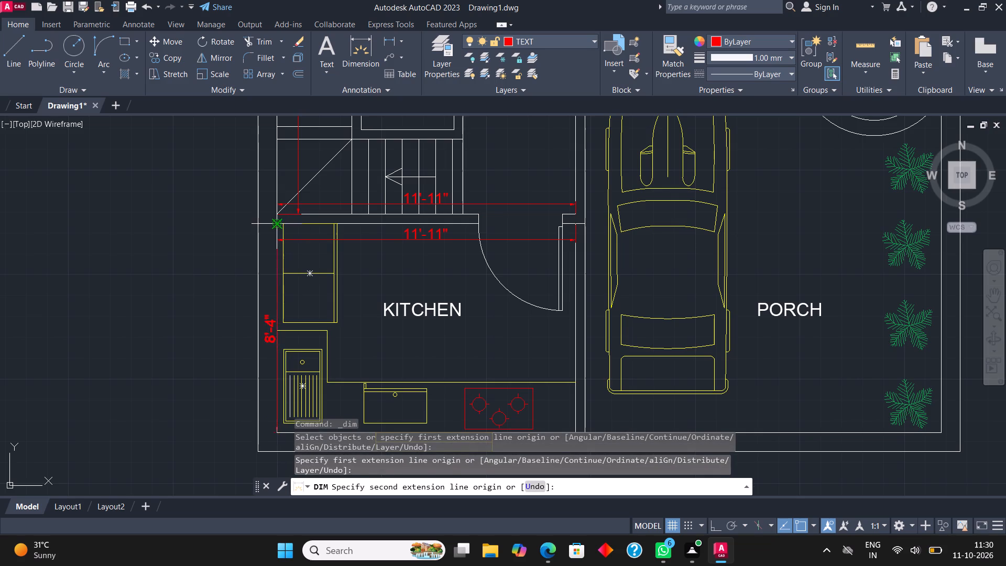
click(276, 224)
click(358, 236)
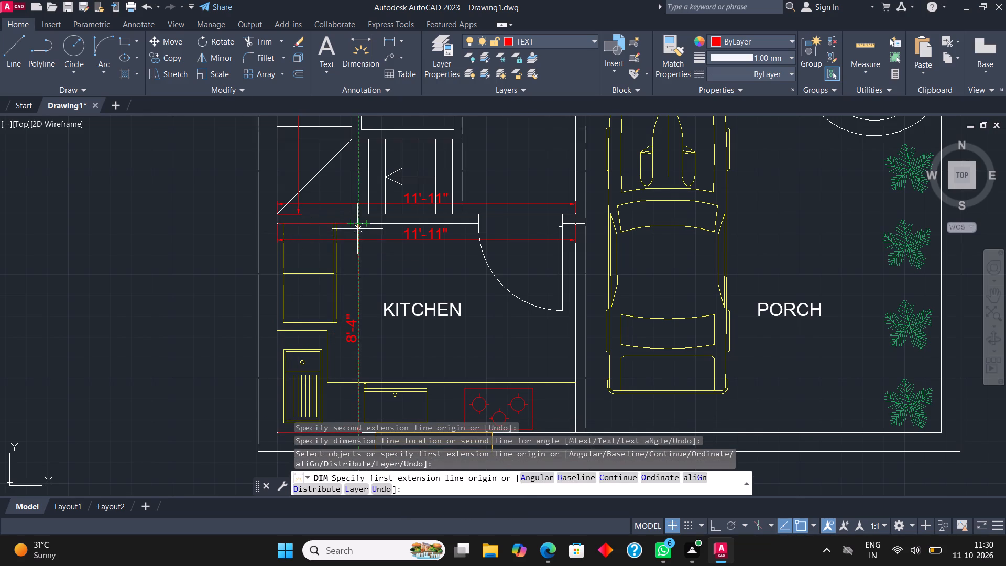
Dimension the porch's inner width between its two lower corners, placing the dimension just above the bottom wall.
scroll(355, 223, down, 1)
middle_drag(537, 292, 418, 297)
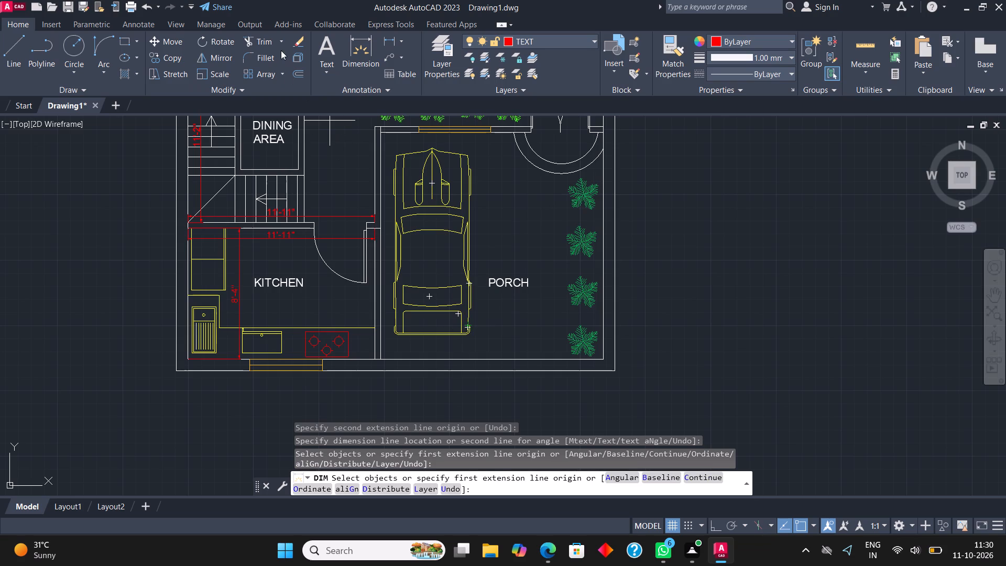
click(354, 46)
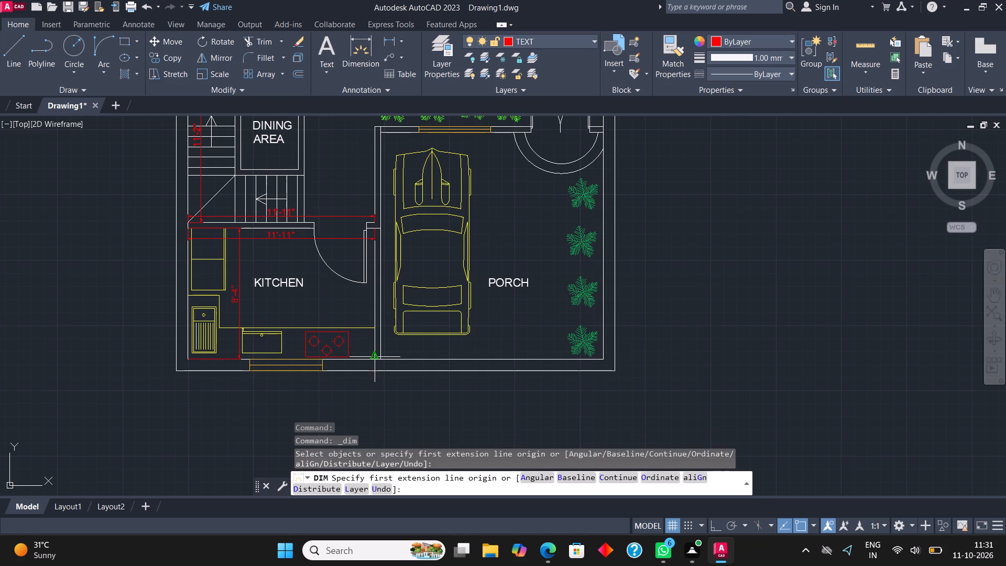
click(380, 360)
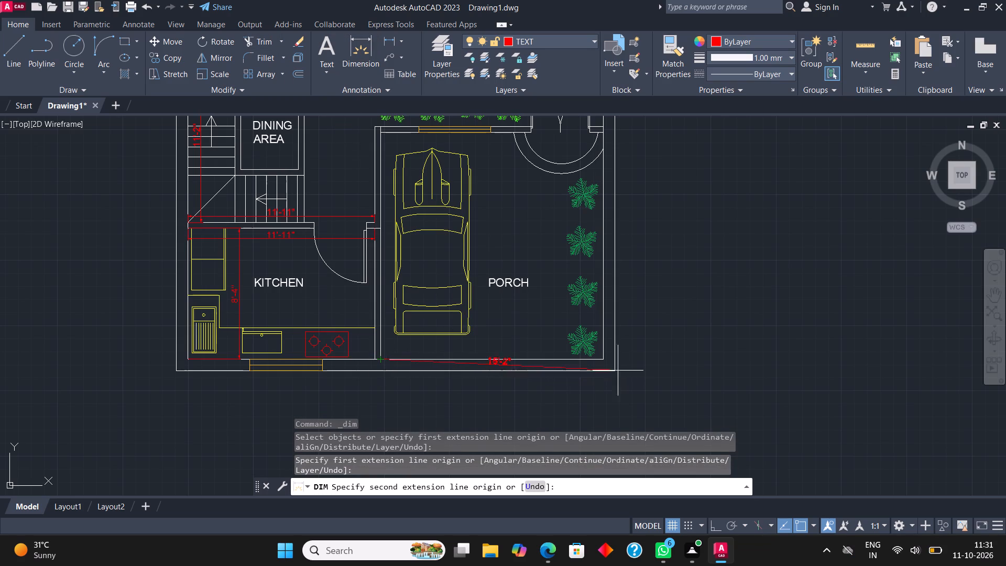
click(605, 361)
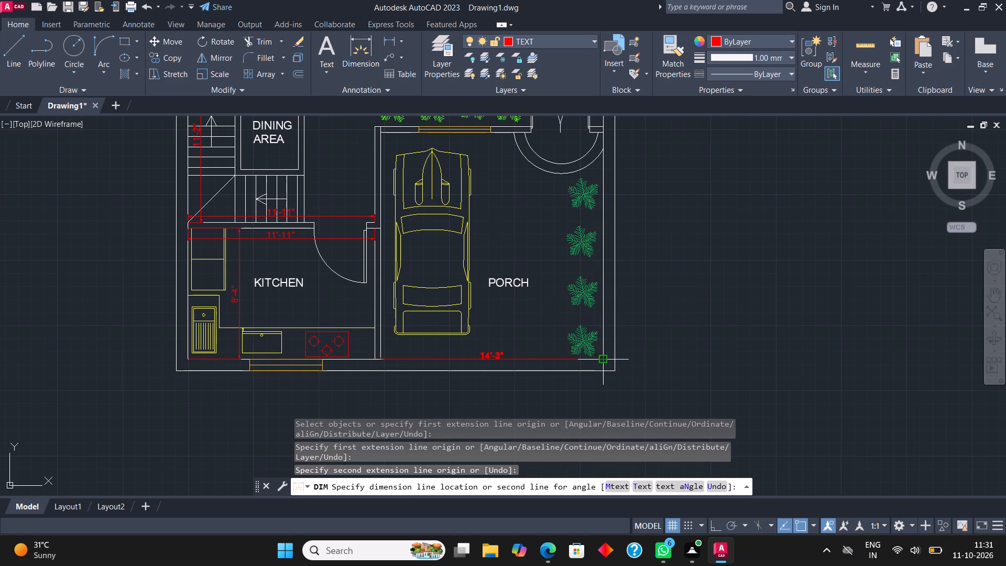
click(607, 350)
Dimension the porch's inner depth along the wall shared with the kitchen, placing the dimension between the car and the room label.
click(365, 56)
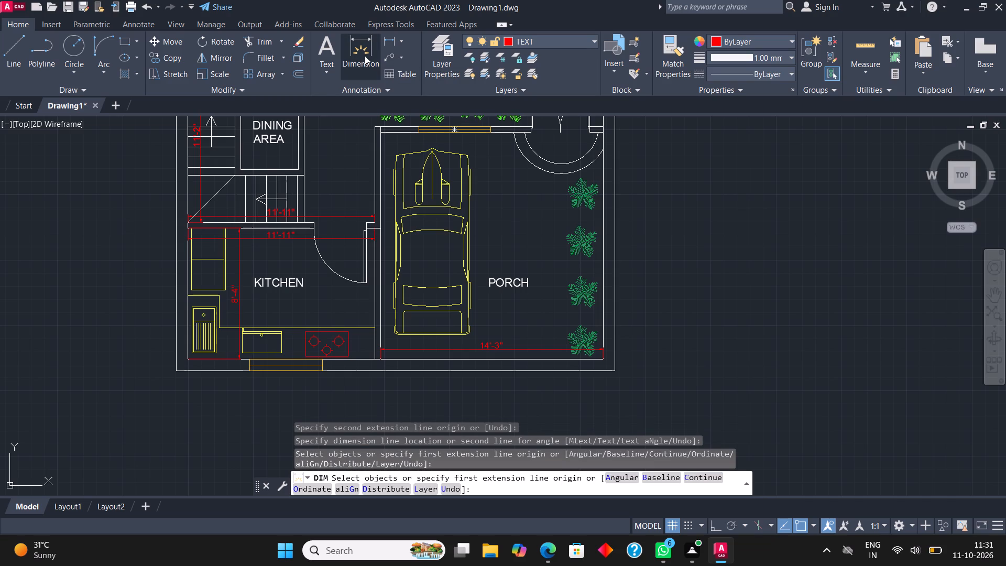
click(380, 357)
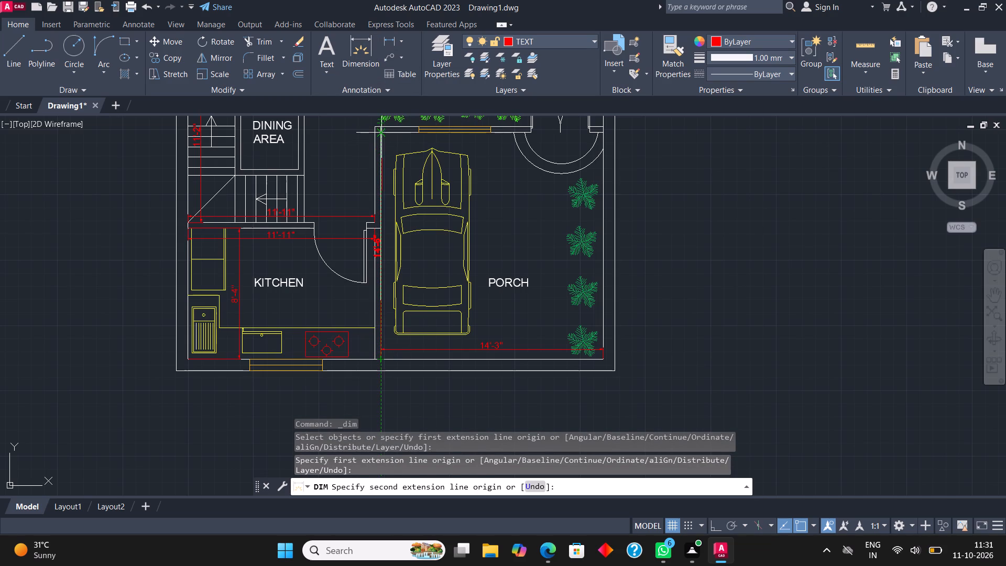
click(382, 133)
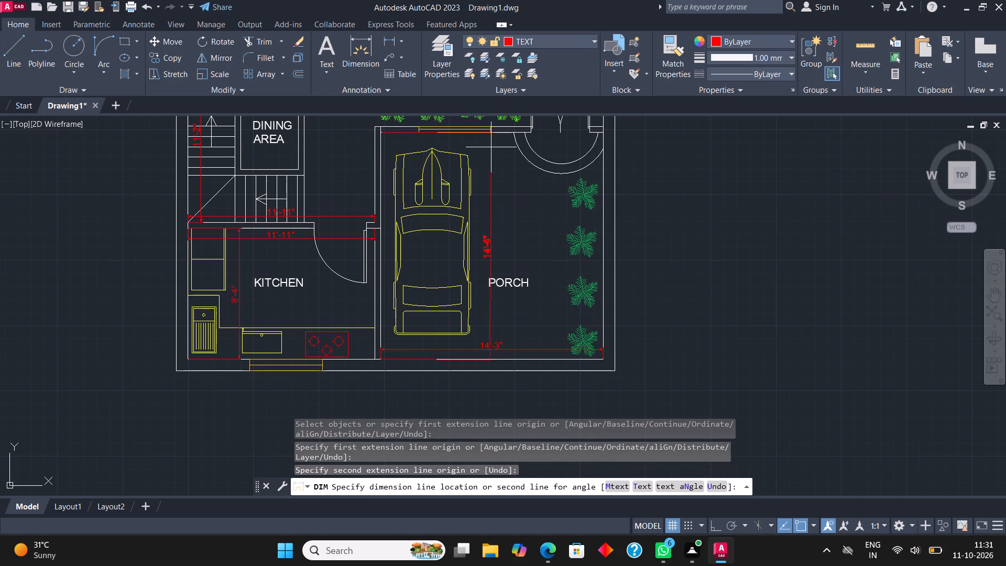
click(484, 143)
Dimension the drawing area's width from the bedroom wall corner to the outer wall, placing the dimension just below the upper bedroom's wall.
scroll(443, 289, down, 1)
middle_drag(483, 248, 480, 302)
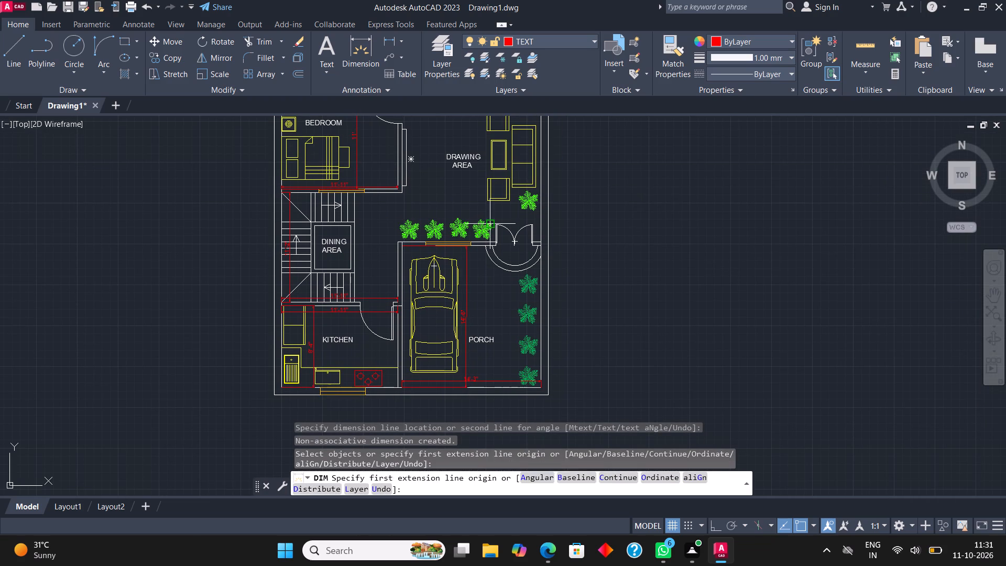
middle_drag(503, 221, 435, 336)
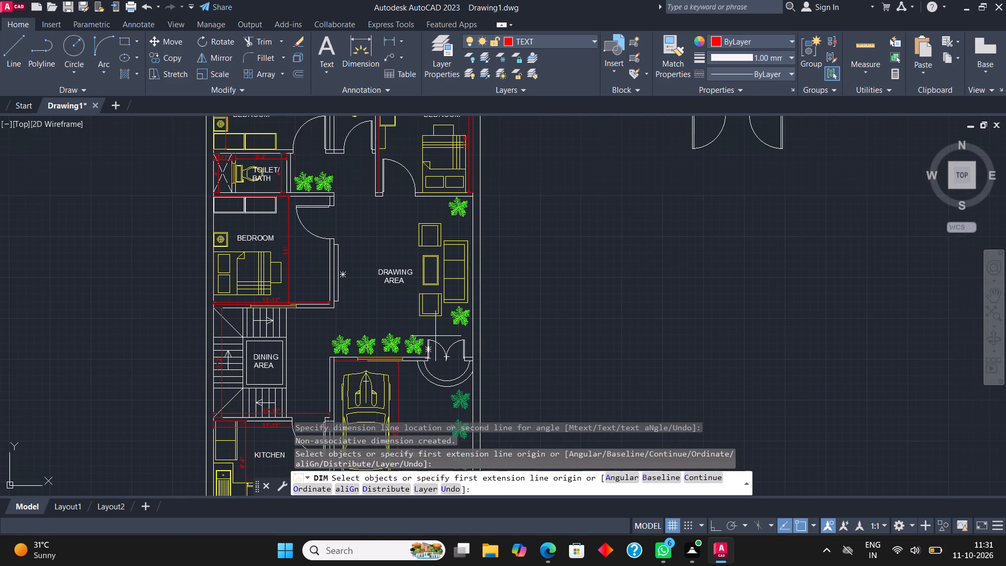
scroll(408, 188, up, 1)
middle_drag(408, 188, 401, 268)
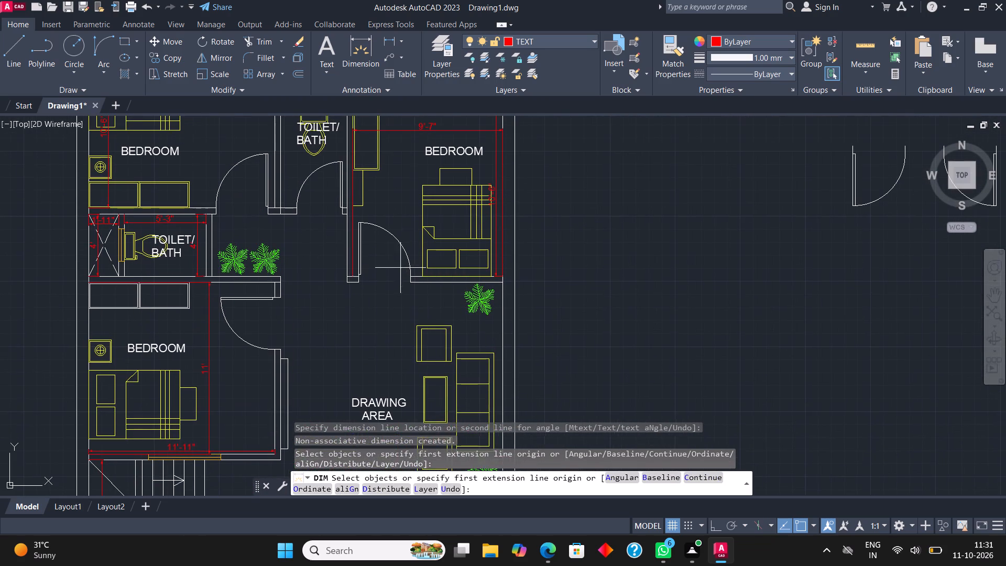
click(352, 55)
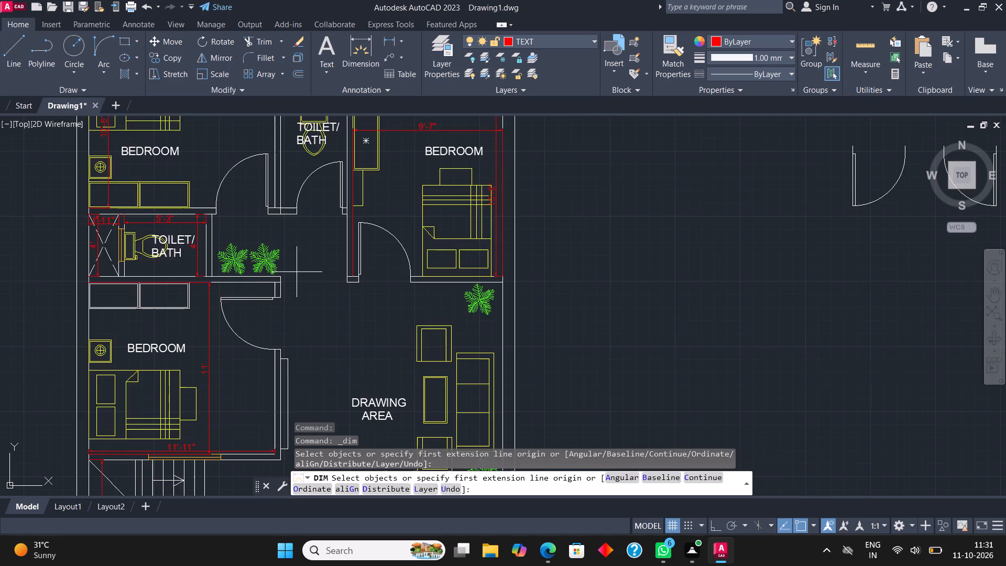
scroll(297, 273, up, 1)
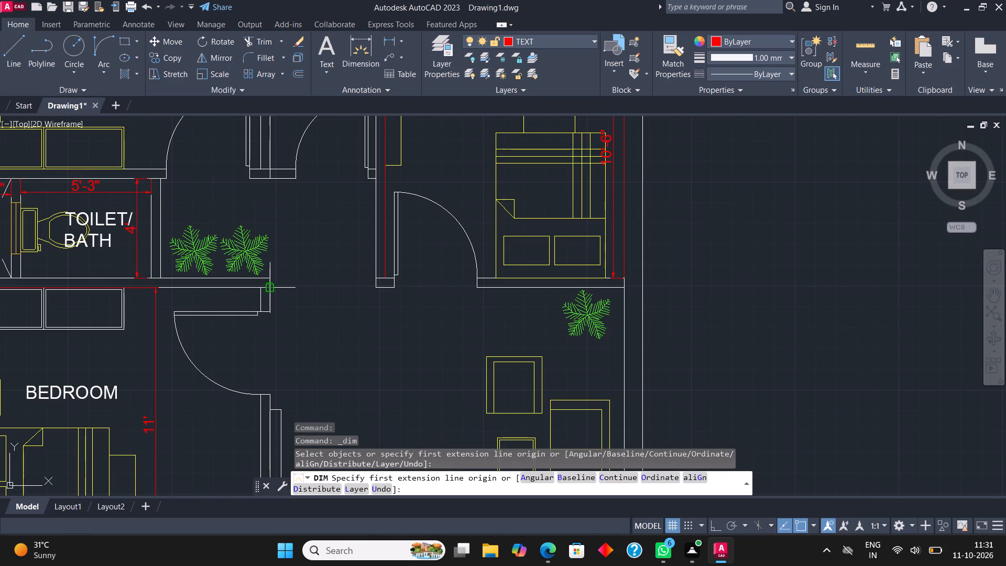
click(272, 286)
click(622, 289)
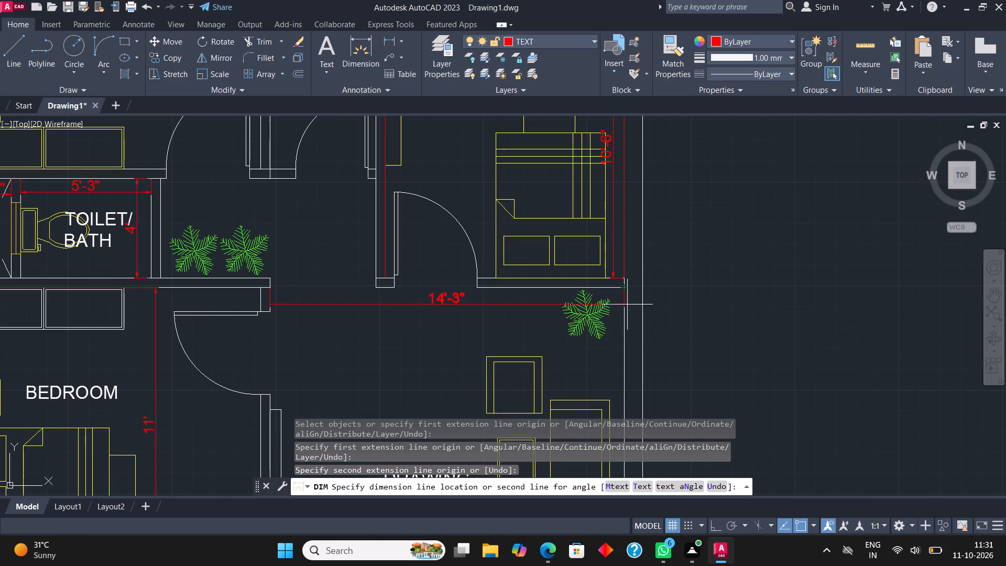
click(630, 316)
Dimension the drawing area's depth from the upper bedroom's wall corner to the entrance wall, placing the dimension beside the centre table.
click(367, 49)
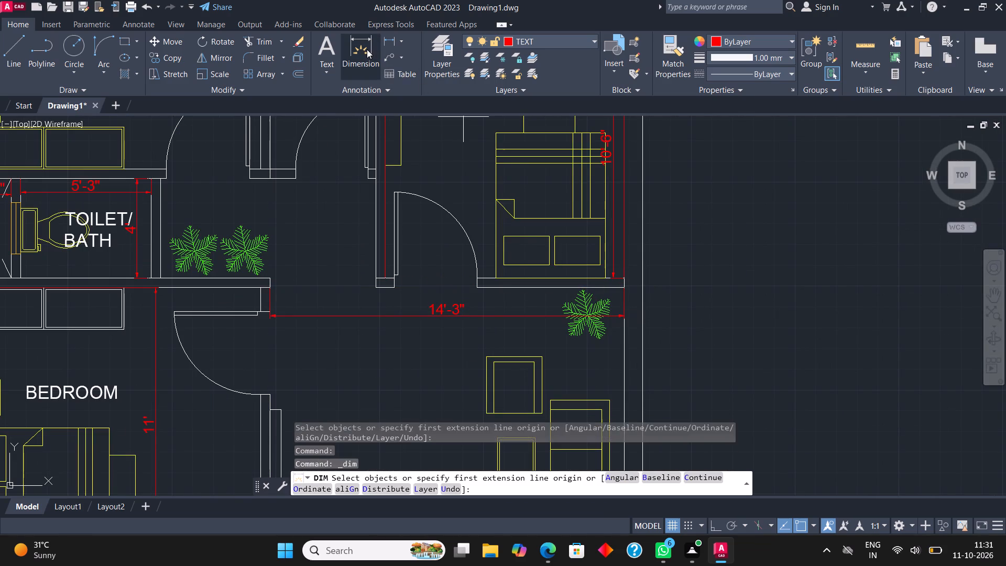
scroll(368, 101, down, 2)
click(621, 289)
scroll(621, 269, down, 2)
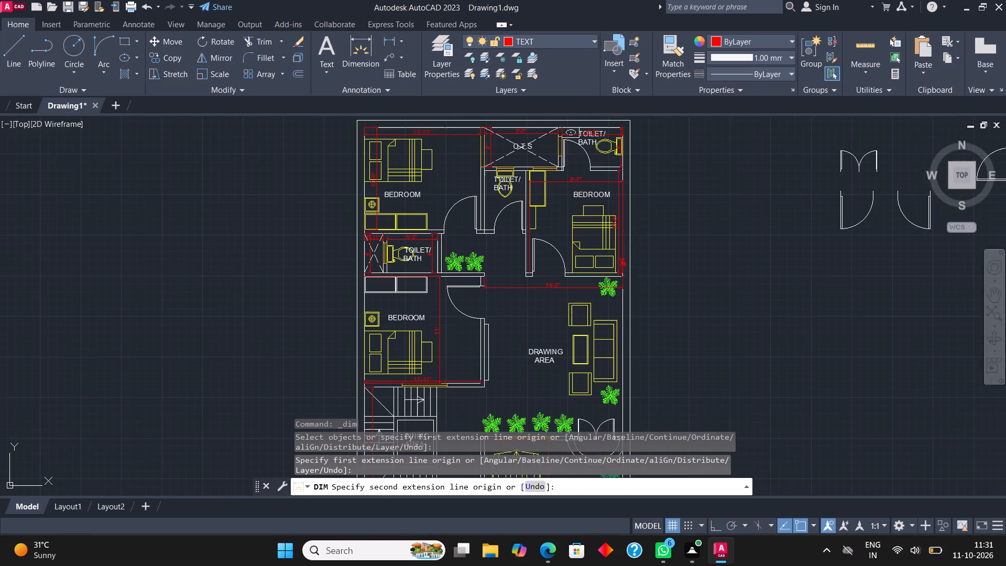
scroll(616, 323, down, 1)
scroll(612, 387, up, 4)
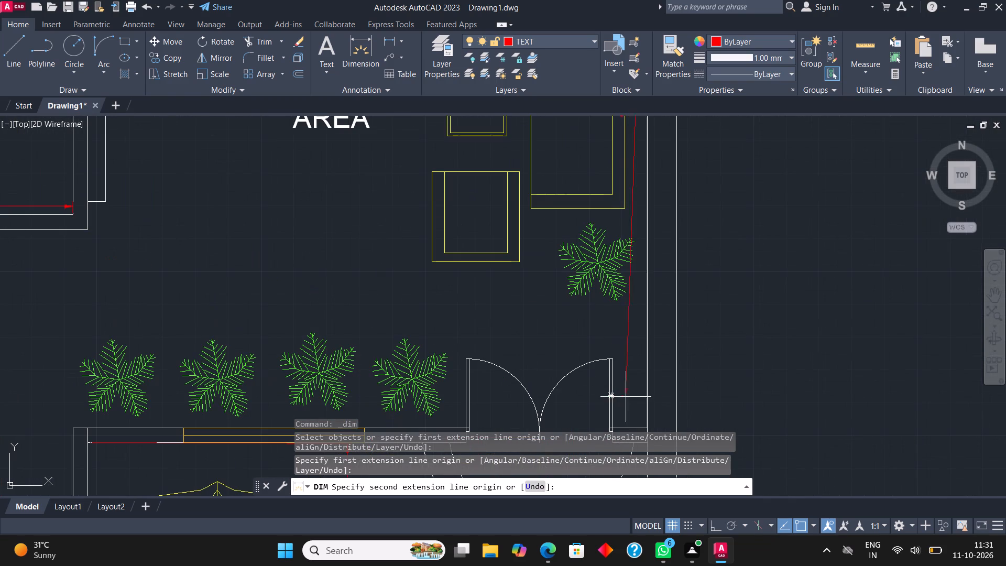
click(651, 424)
scroll(643, 430, down, 3)
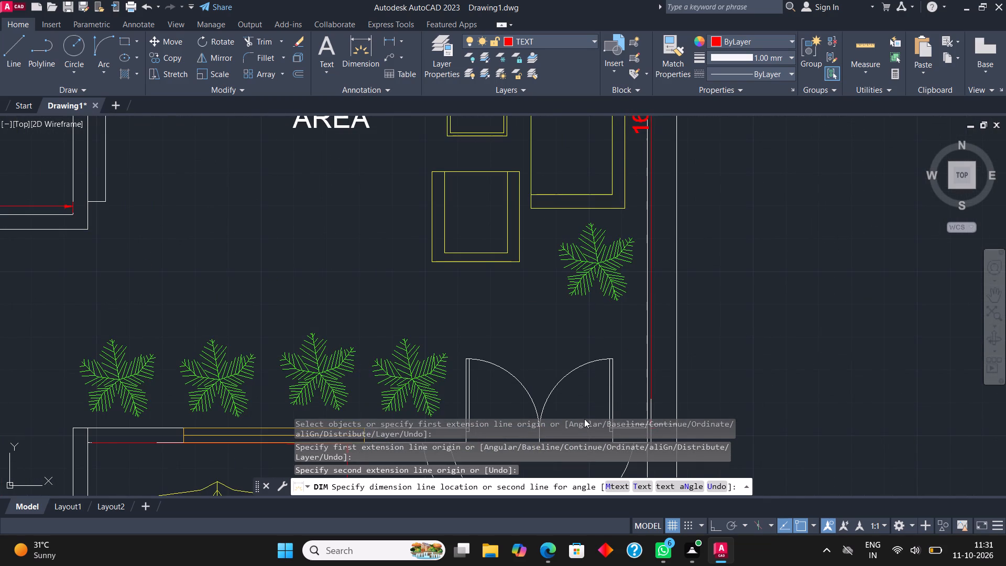
scroll(584, 419, down, 3)
scroll(549, 284, down, 3)
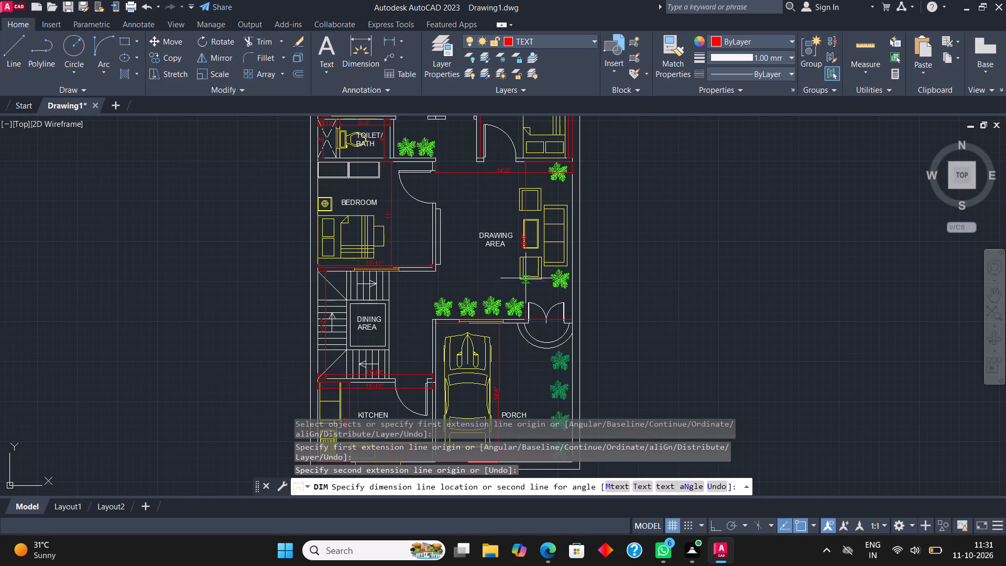
click(516, 276)
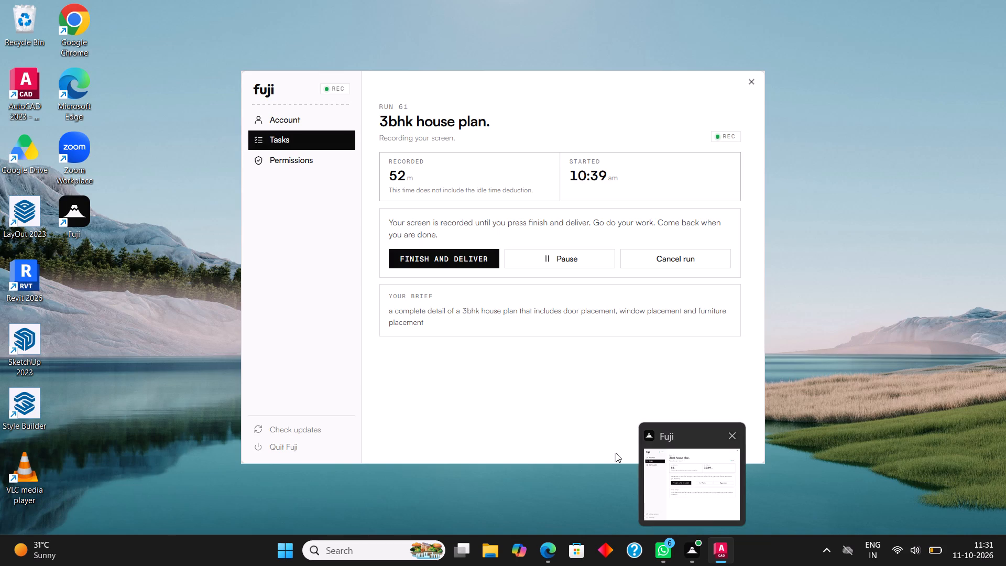
middle_drag(453, 222, 483, 319)
key(Escape)
Delete the leftover plant, toilet and door symbols lying outside the floor plan.
middle_drag(611, 232, 566, 277)
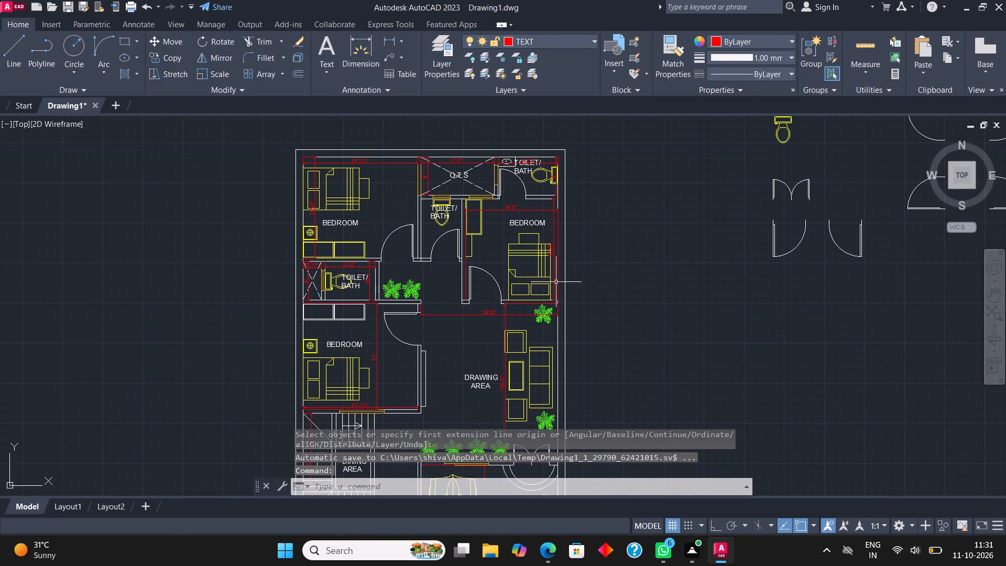
scroll(653, 299, down, 1)
click(835, 316)
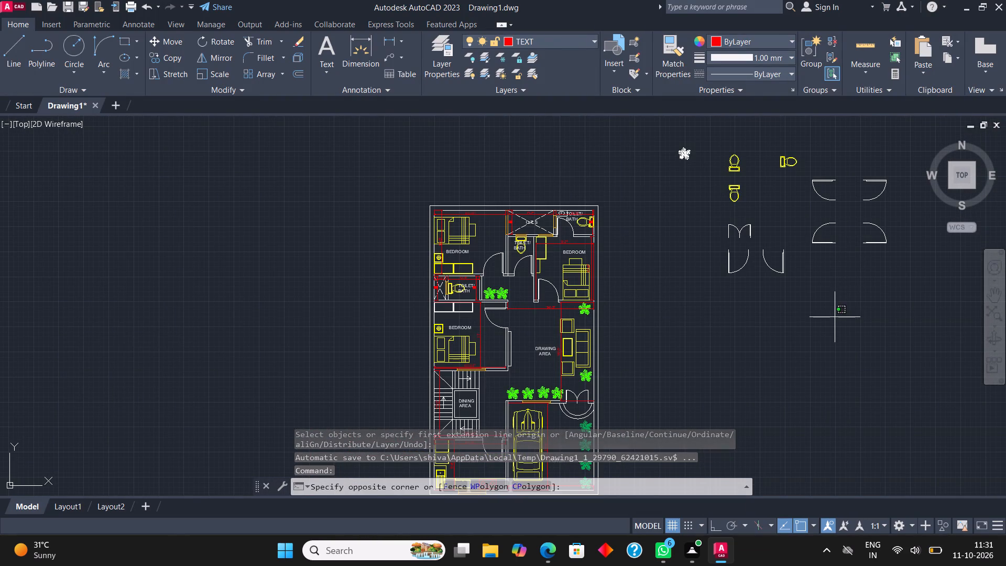
click(658, 129)
key(Delete)
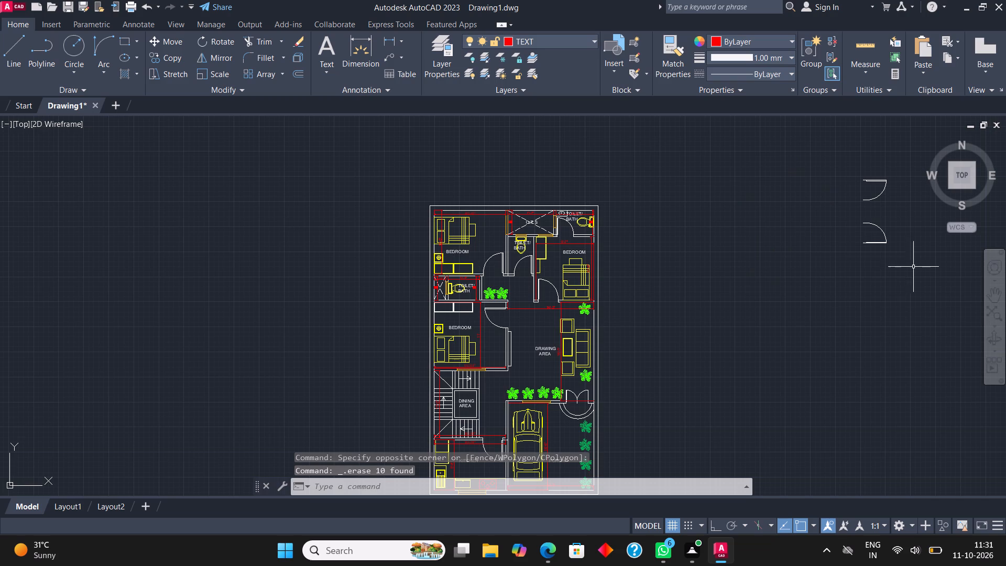
click(899, 272)
click(836, 166)
key(Delete)
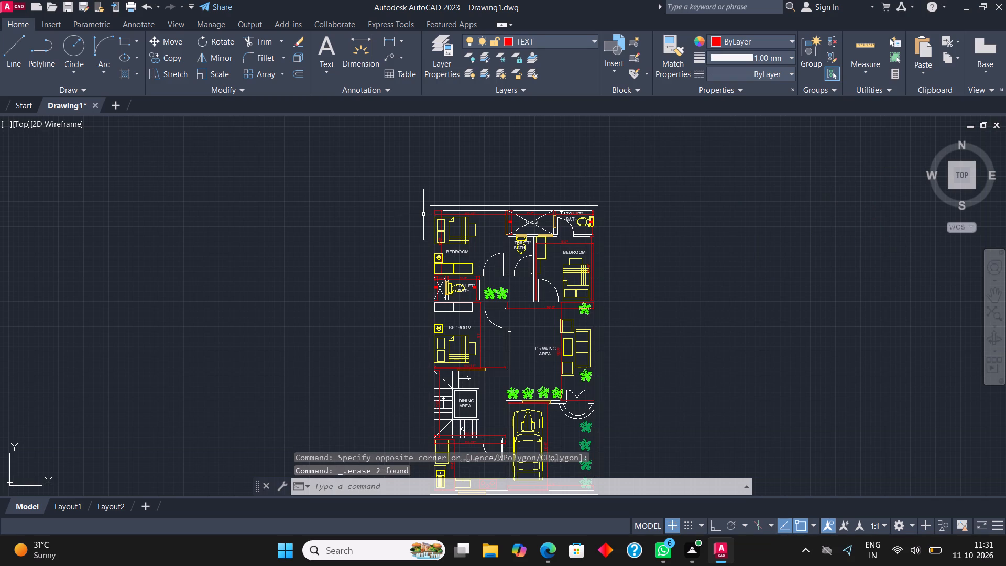
Make WALL the current layer.
scroll(424, 214, up, 2)
middle_drag(545, 175, 517, 215)
scroll(517, 215, up, 1)
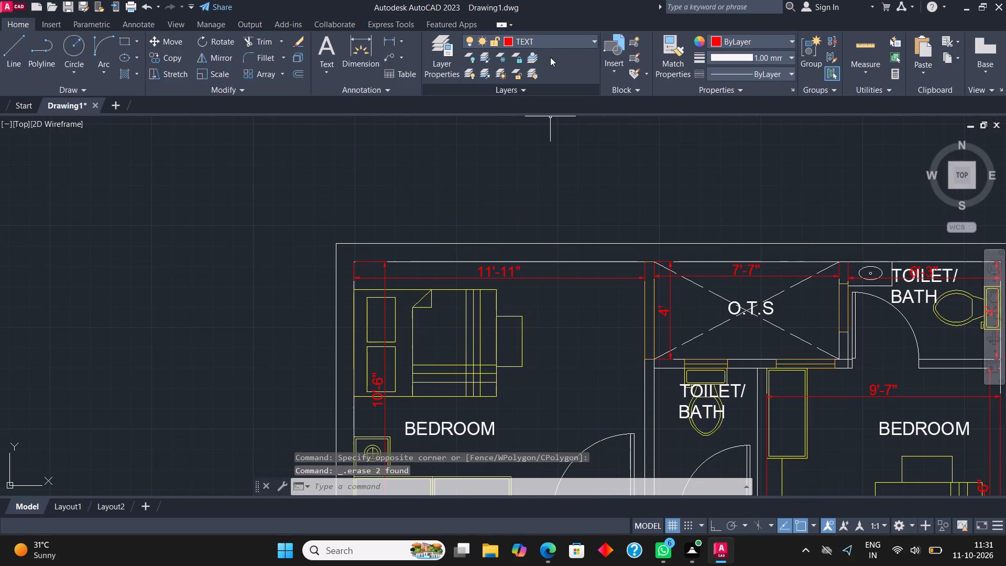
click(542, 39)
click(541, 133)
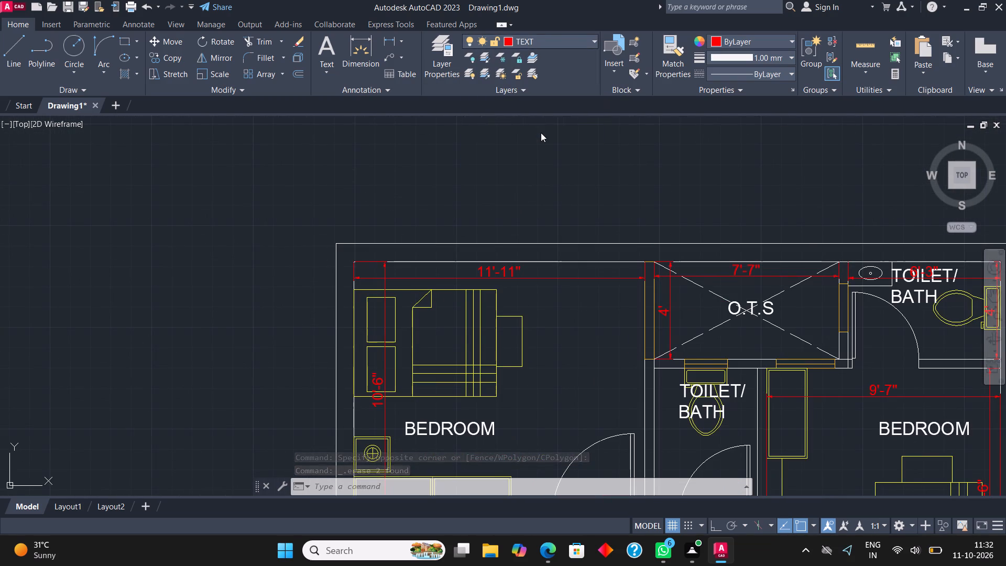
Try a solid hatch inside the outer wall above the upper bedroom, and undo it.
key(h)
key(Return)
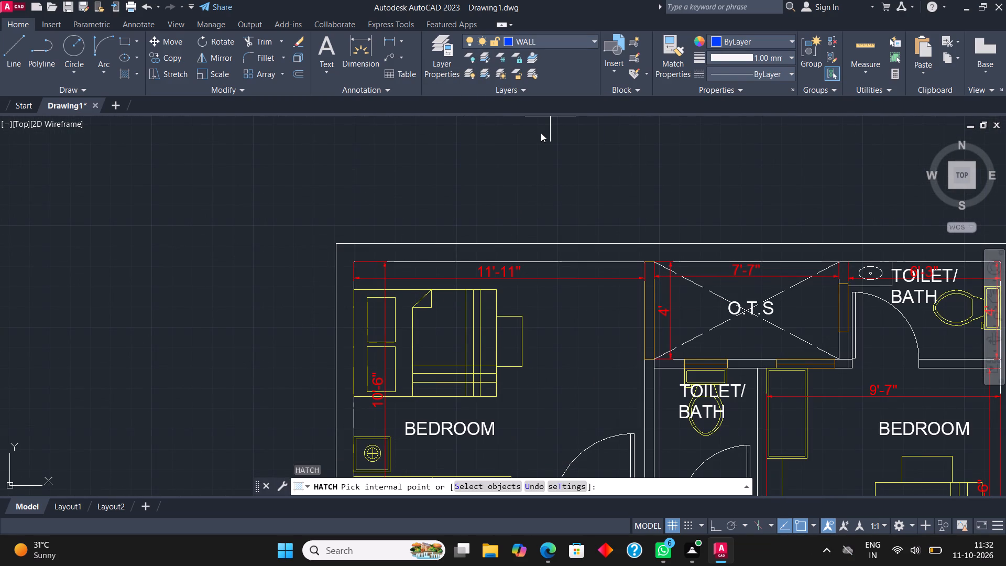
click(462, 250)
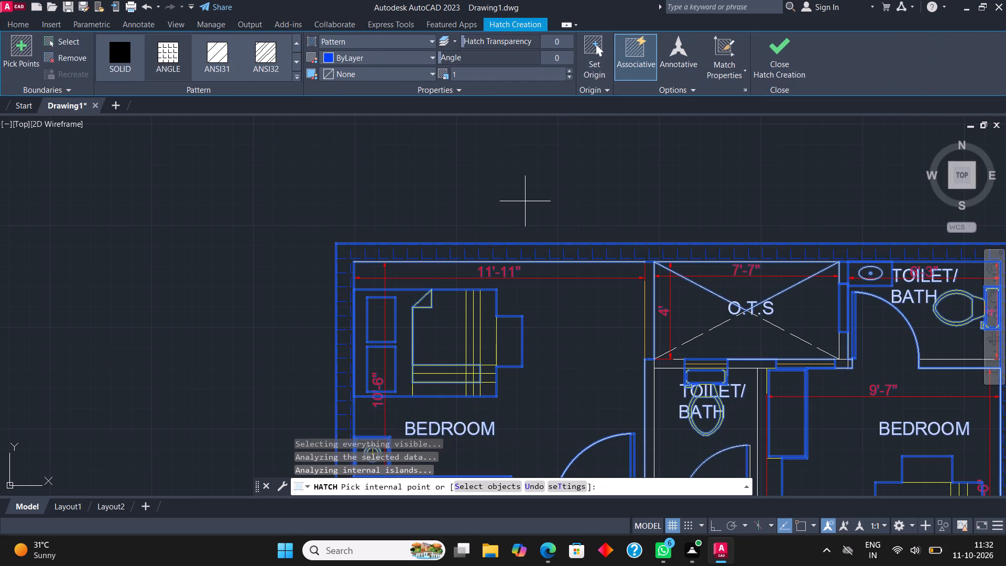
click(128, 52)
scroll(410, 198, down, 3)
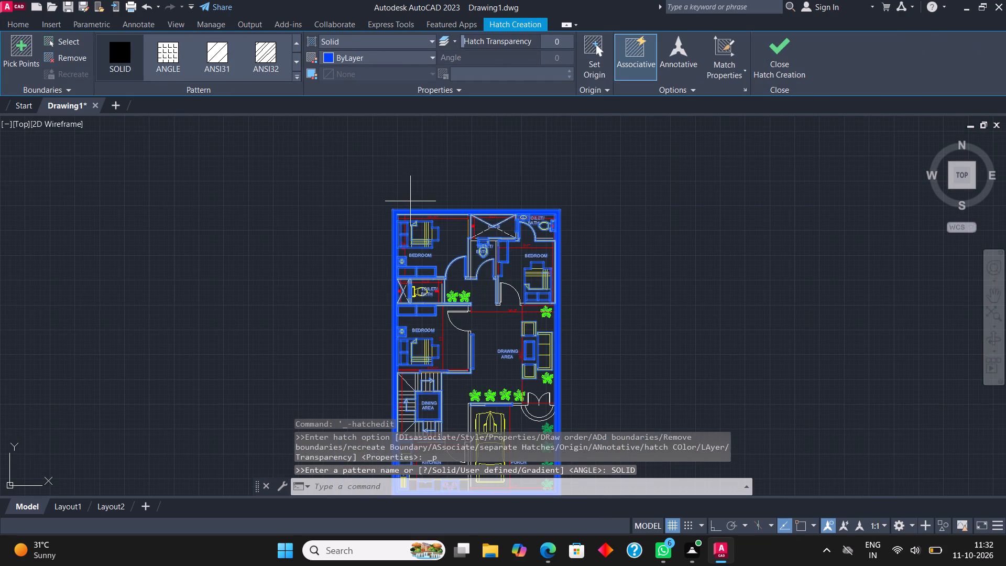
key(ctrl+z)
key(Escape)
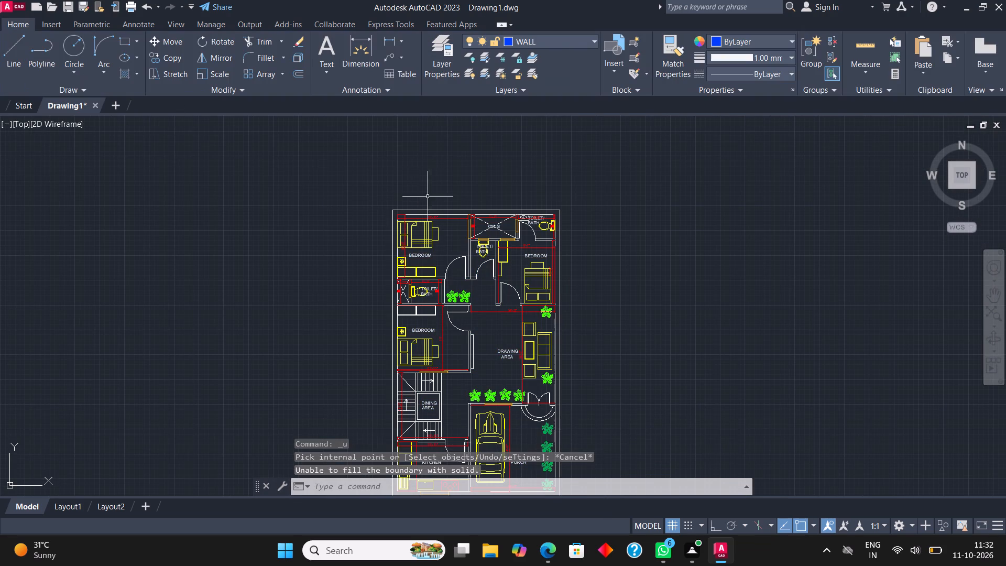
Draw a short line across the top outer wall from the O.T.S corner beside the toilet to the outer edge.
click(11, 43)
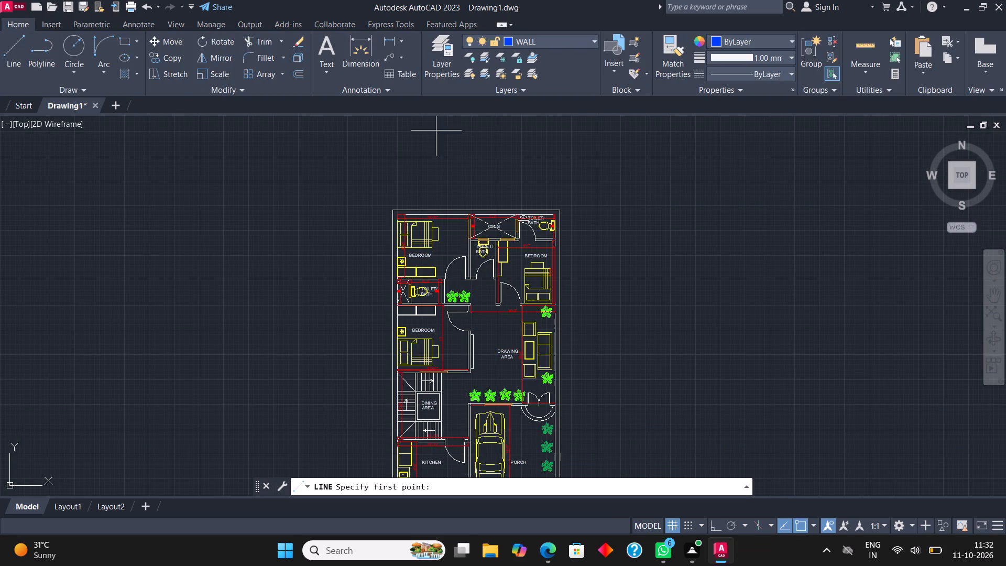
scroll(559, 195, up, 3)
scroll(388, 258, up, 2)
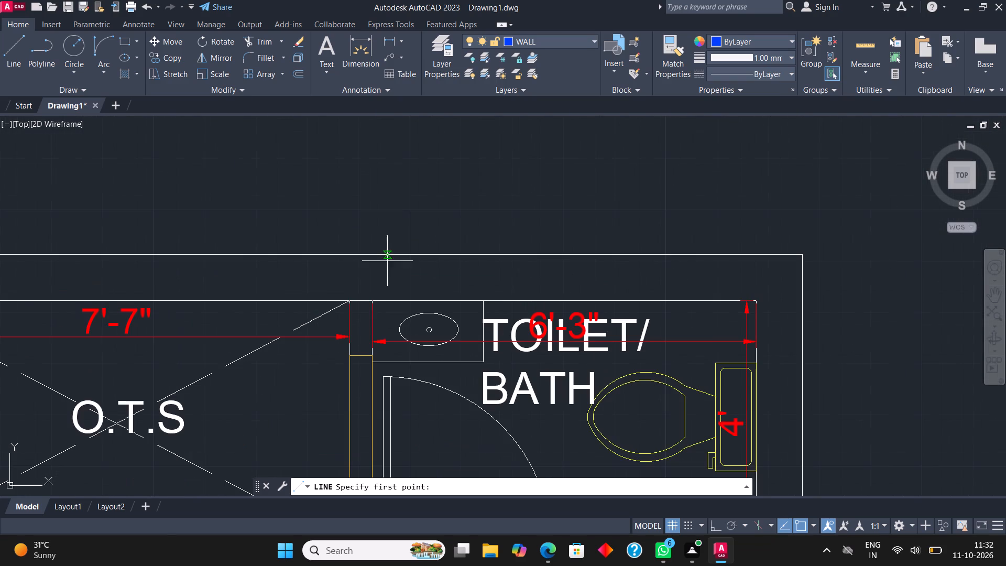
click(351, 302)
click(352, 253)
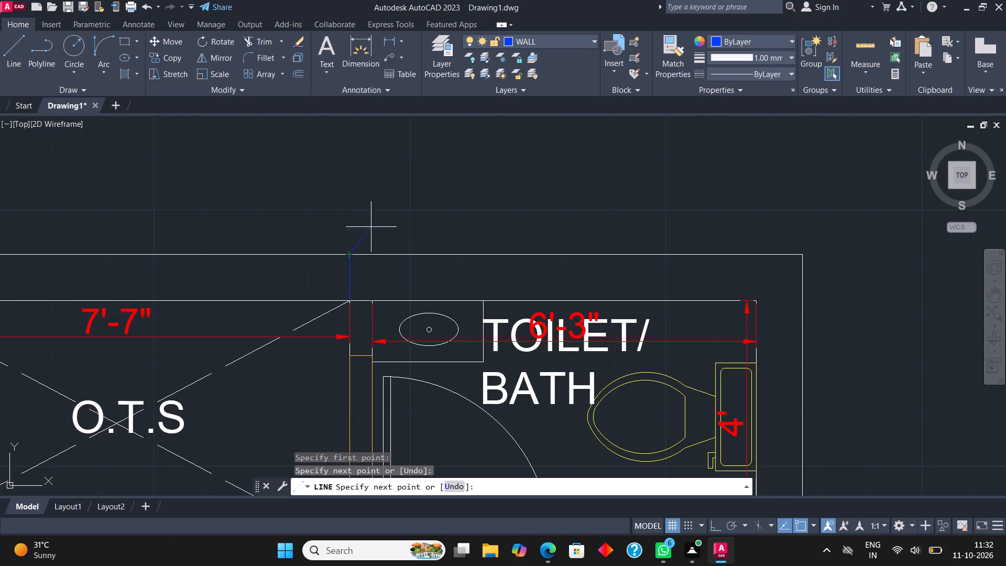
key(Escape)
Draw a short line across the bottom outer wall from the porch's lower corner on the kitchen side.
scroll(389, 215, down, 2)
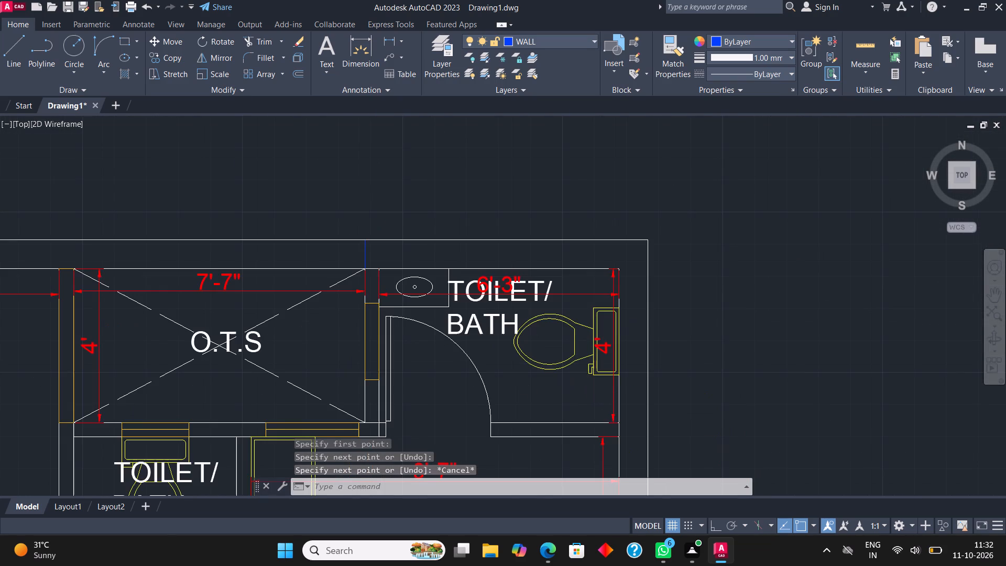
scroll(479, 212, down, 4)
scroll(487, 377, up, 3)
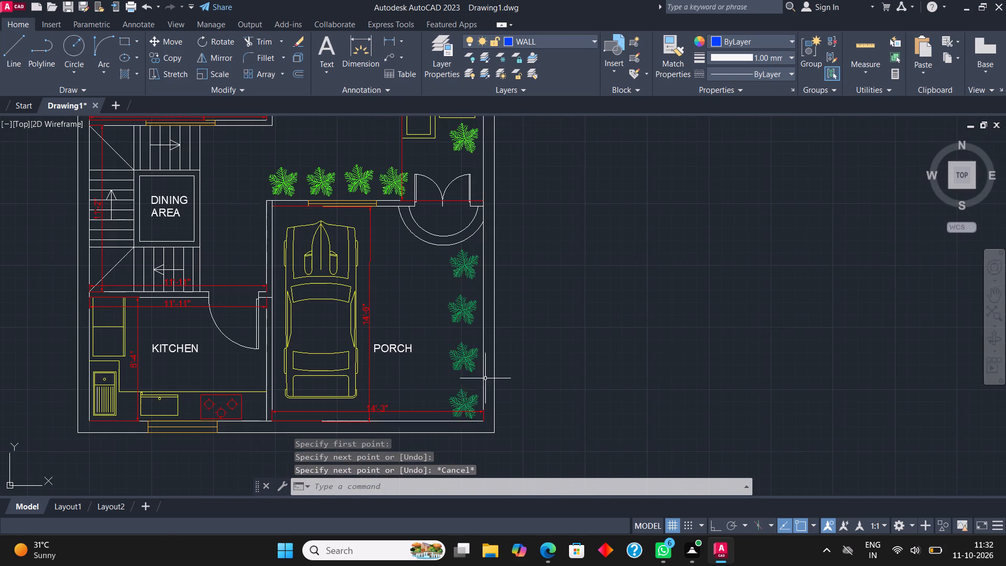
middle_drag(468, 388, 505, 321)
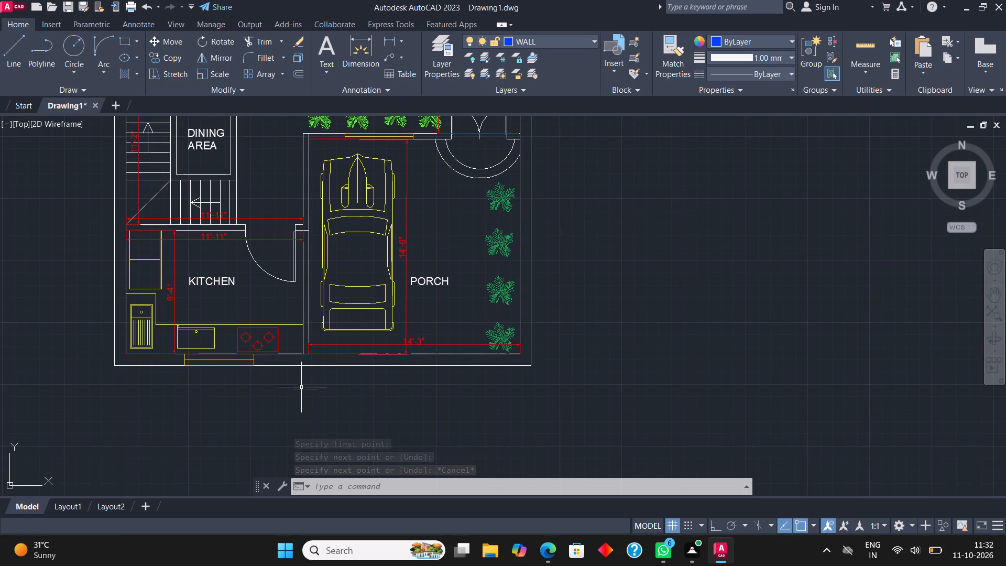
scroll(297, 378, up, 3)
click(14, 40)
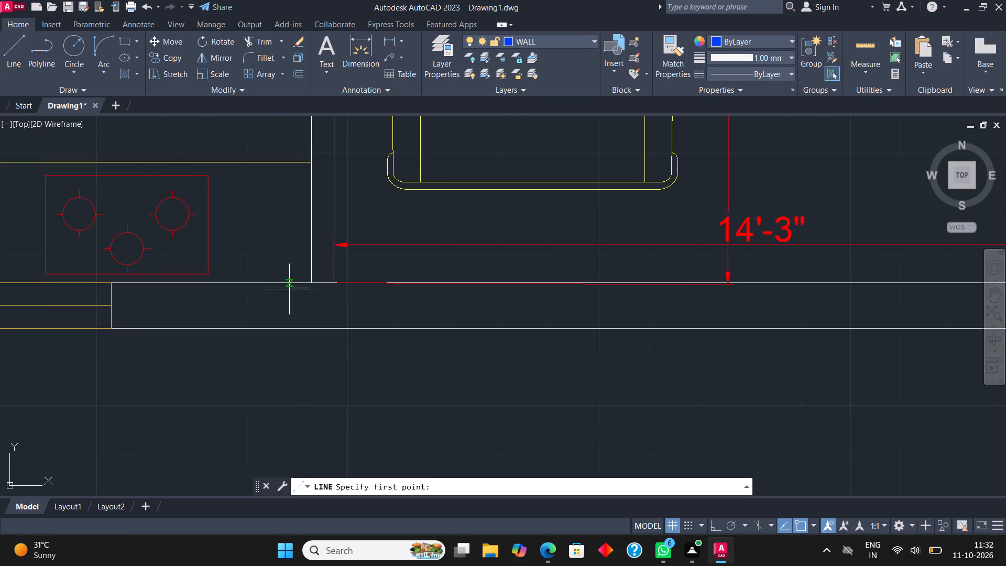
click(336, 279)
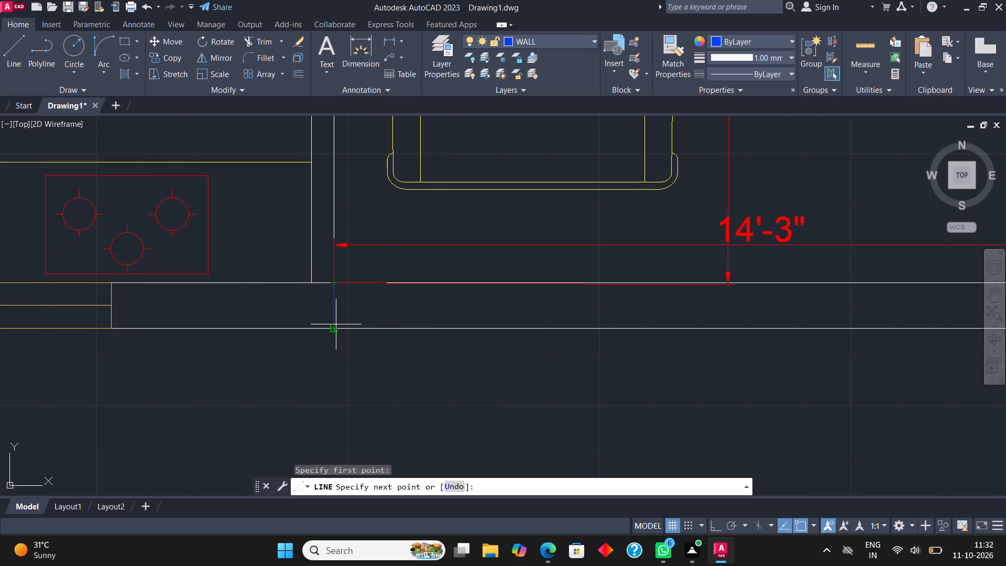
click(336, 324)
key(grave)
key(Escape)
scroll(326, 318, down, 3)
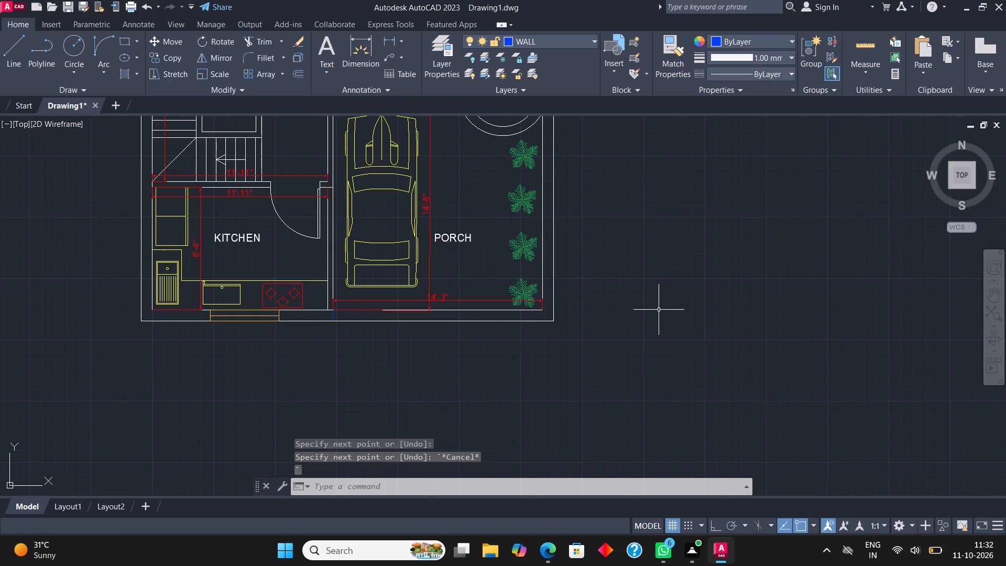
Draw a short line across the bottom outer wall from the porch's other lower corner, beside the plants.
scroll(526, 329, up, 2)
click(10, 43)
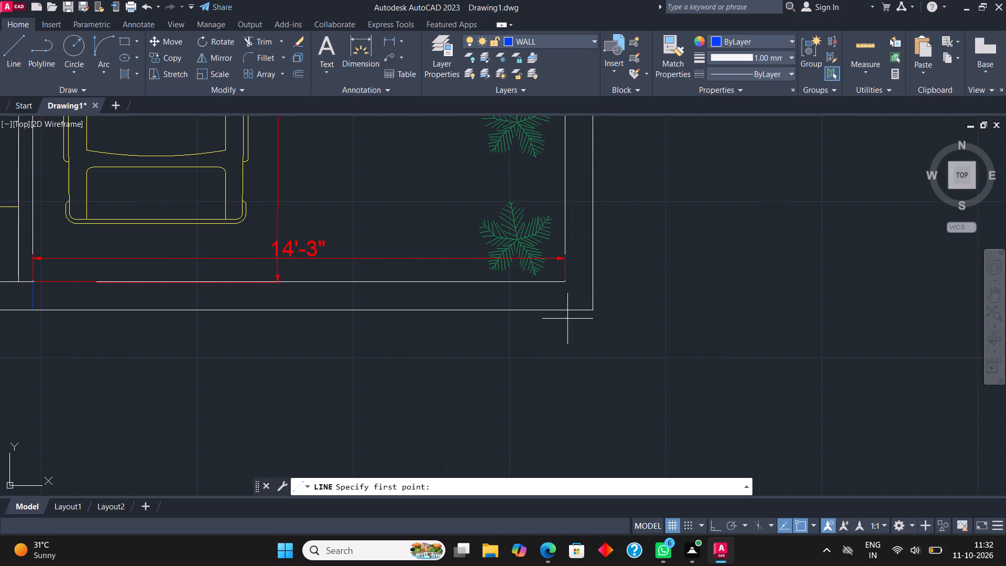
click(564, 284)
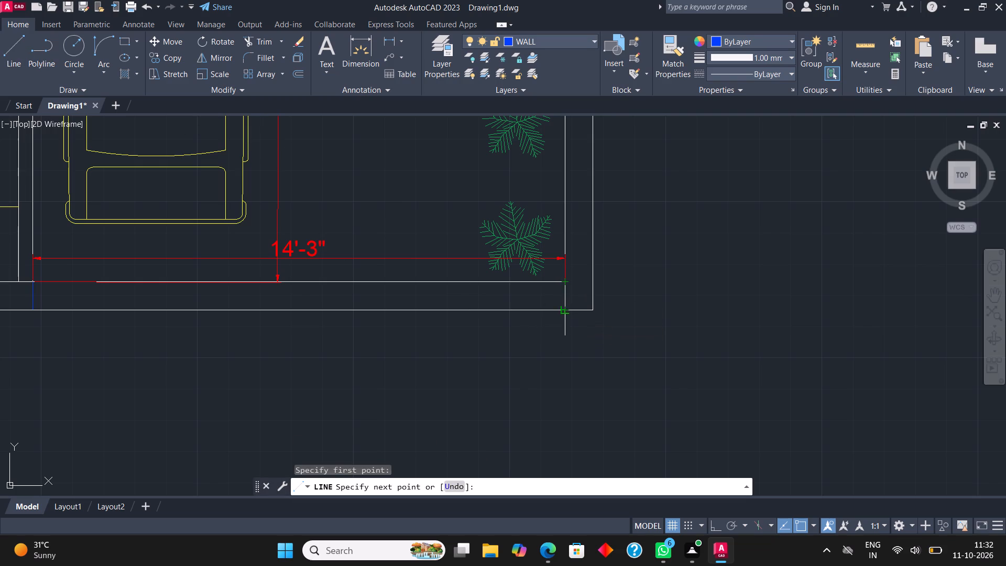
click(567, 312)
key(Escape)
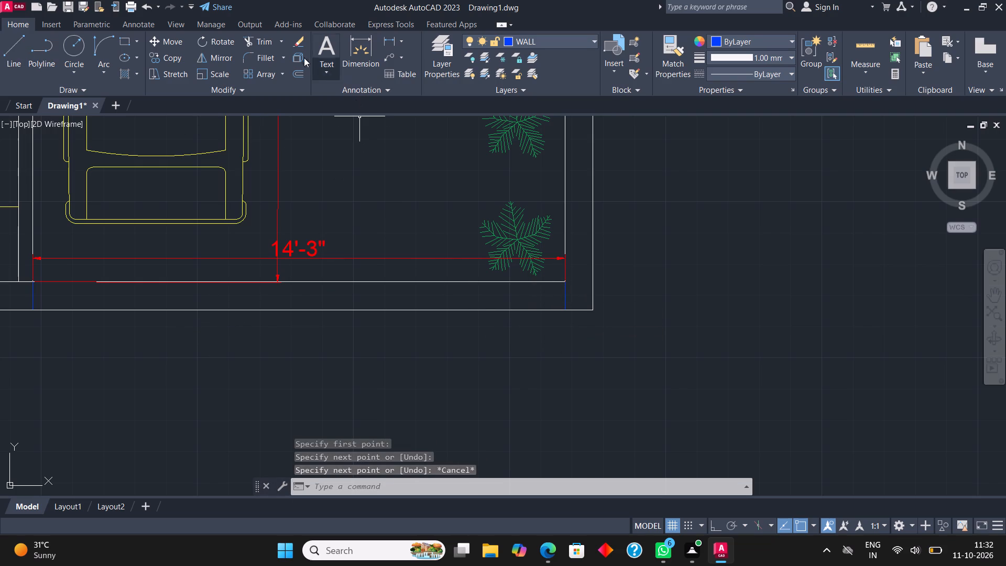
Trim away the porch's inner bottom wall line between the two short crossing lines.
click(265, 41)
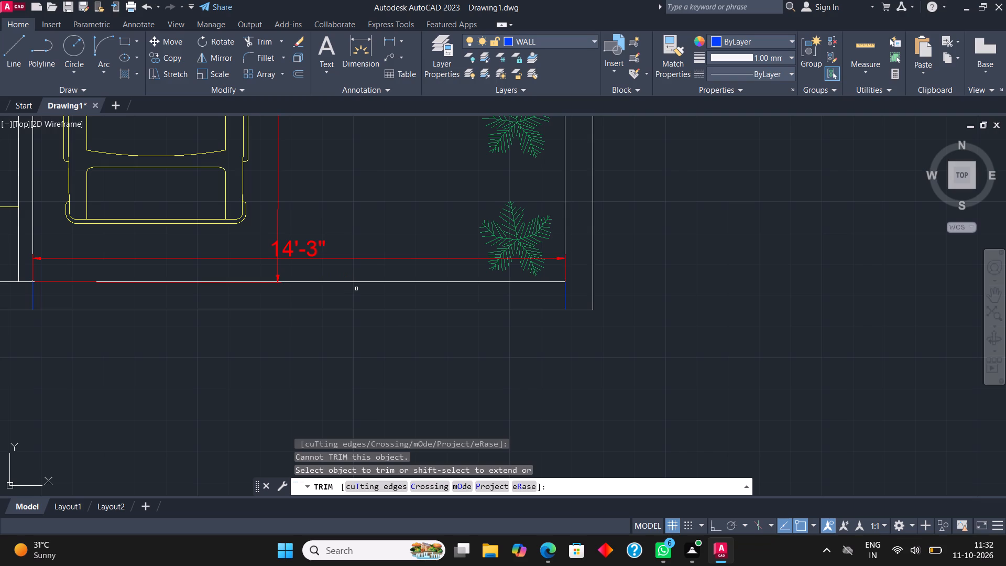
click(356, 280)
middle_drag(358, 285, 445, 292)
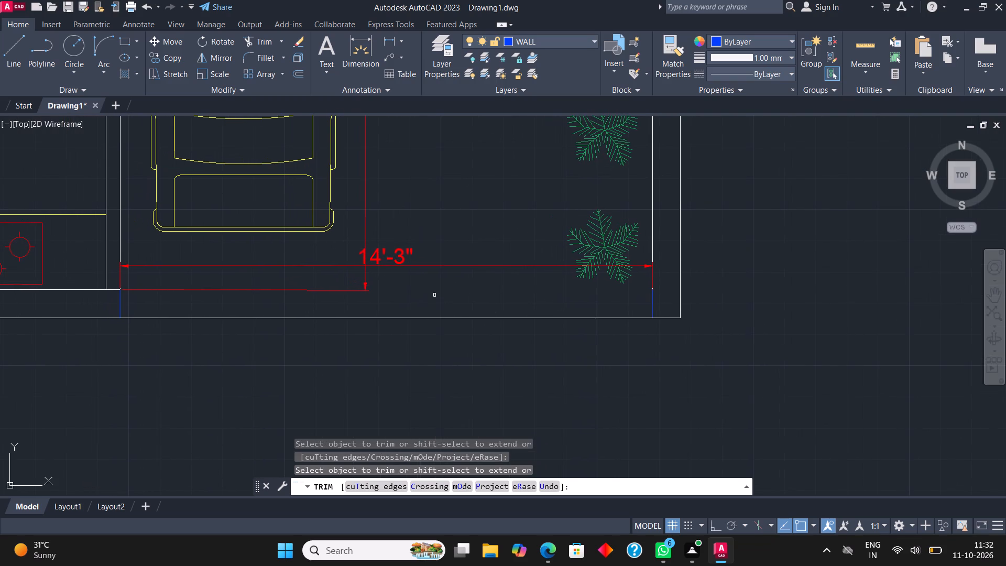
key(Escape)
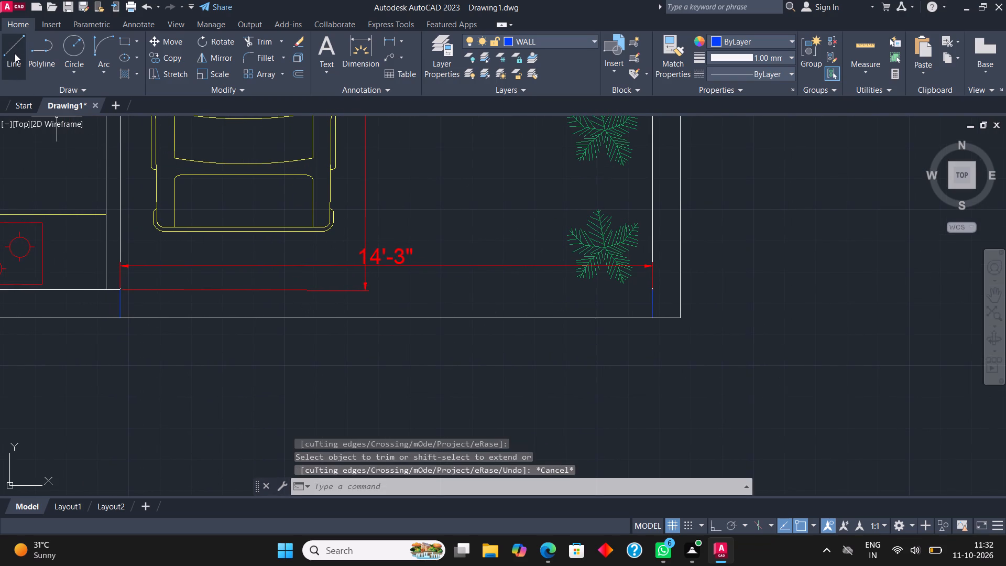
On layer 0, draw a line along the porch's bottom opening between the midpoints of the two short crossing lines.
click(551, 41)
click(538, 56)
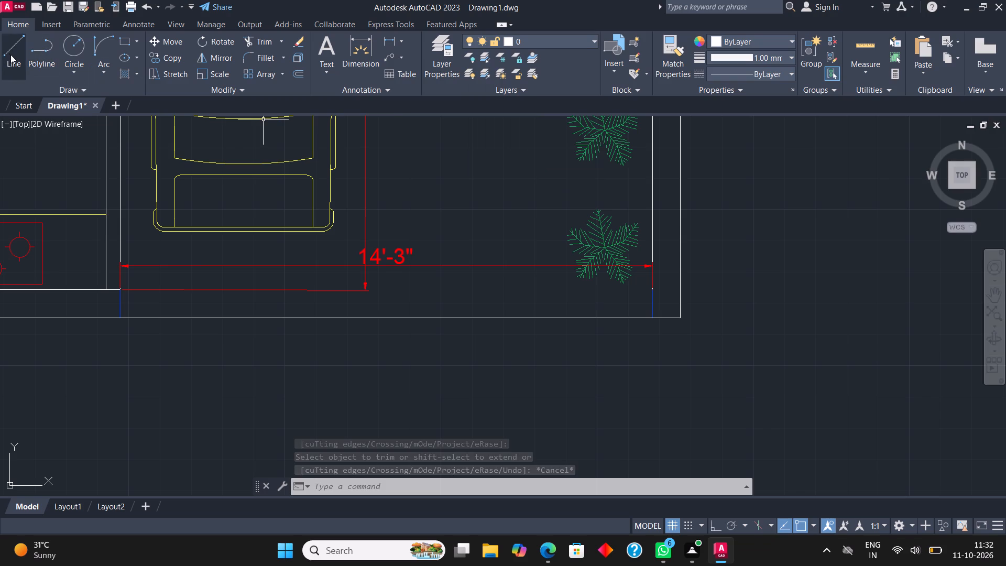
click(9, 53)
scroll(107, 325, up, 2)
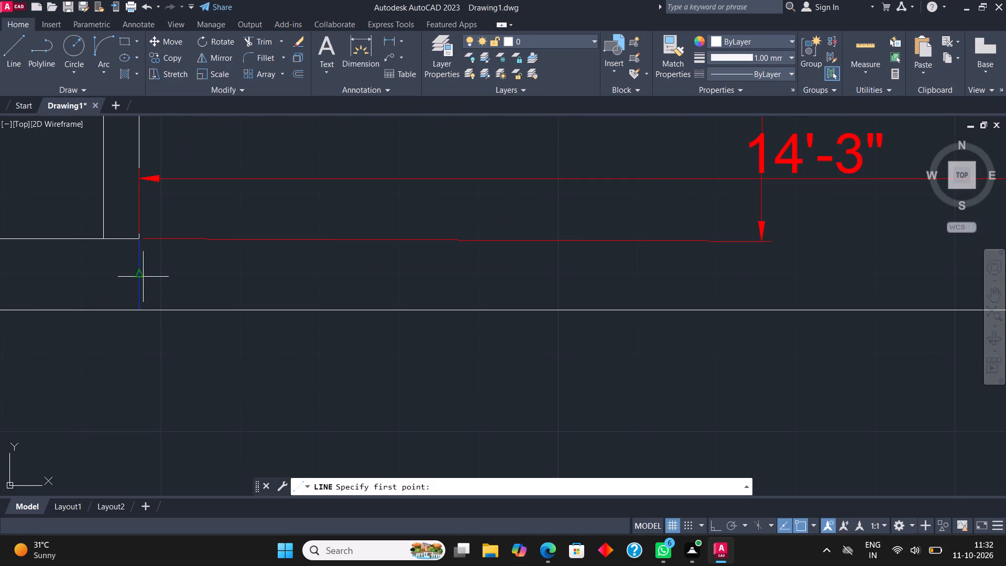
click(138, 276)
scroll(137, 276, down, 2)
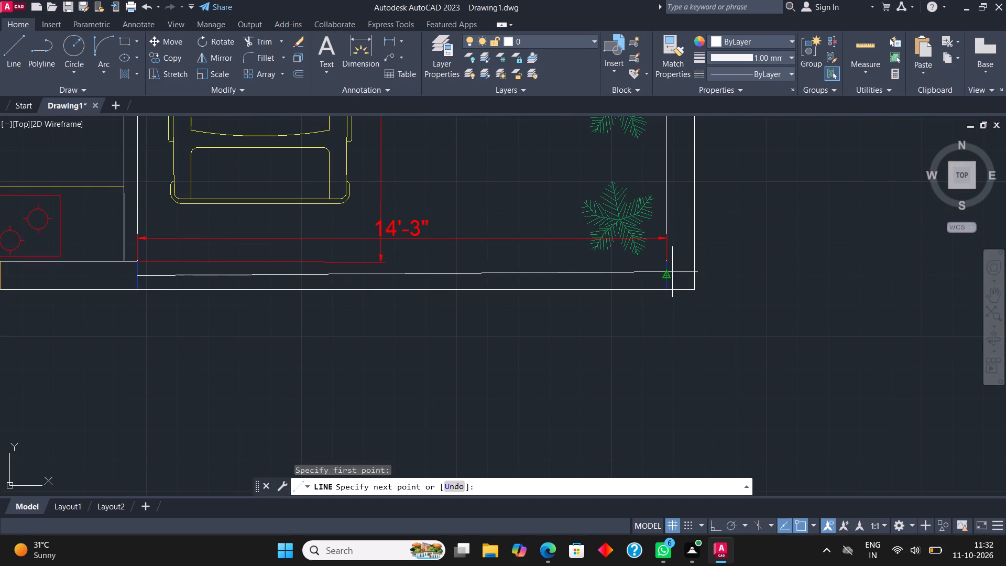
click(663, 277)
key(Escape)
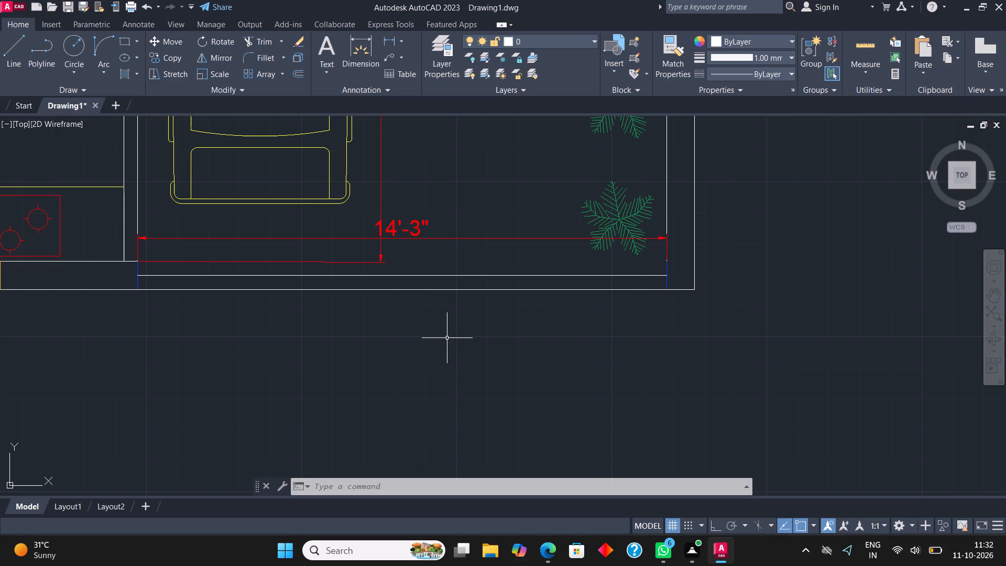
Select all the door blocks similar to the drawing area's entrance door and move them to the WALL layer.
scroll(449, 367, down, 4)
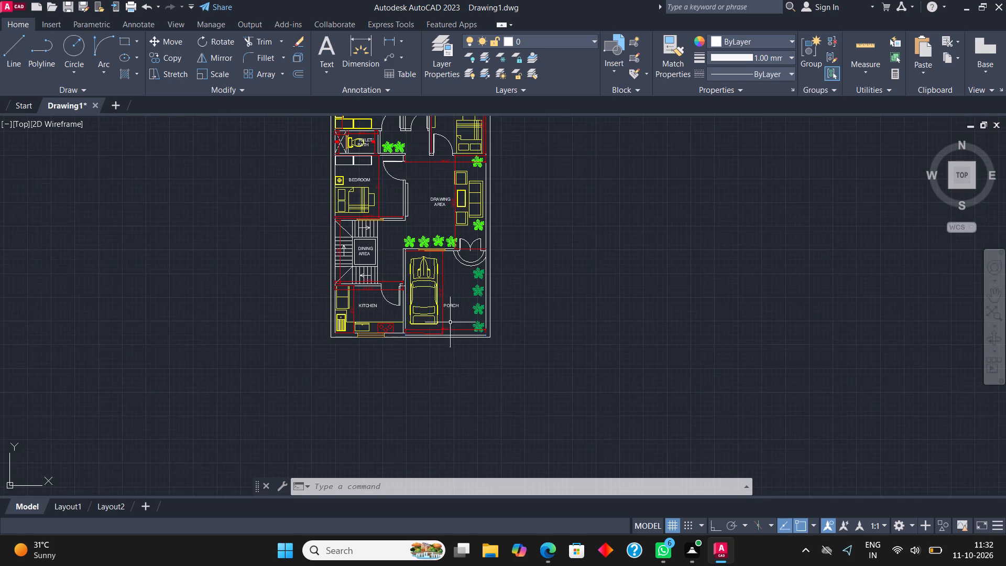
middle_drag(452, 258, 472, 270)
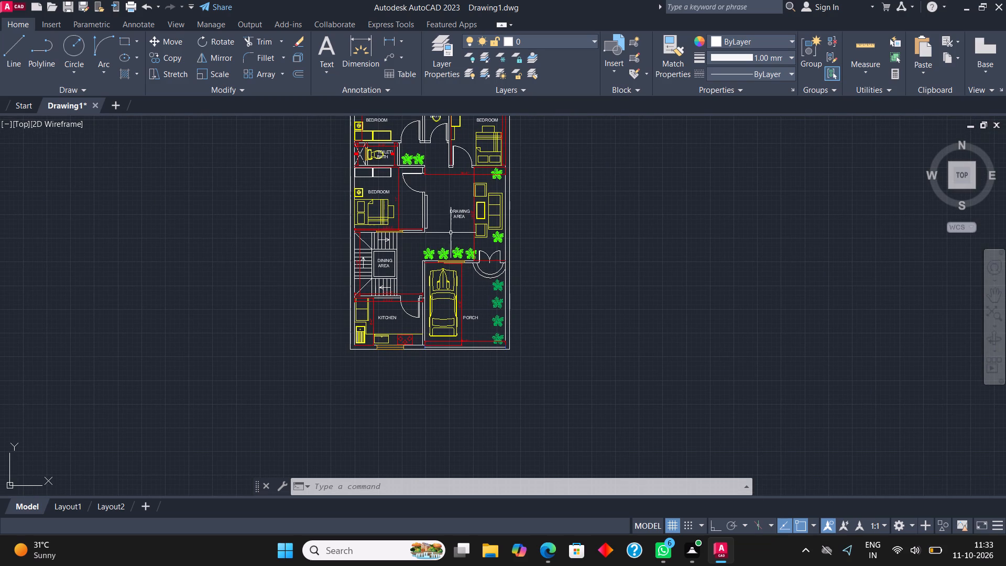
scroll(486, 259, up, 3)
click(480, 242)
right_click(480, 242)
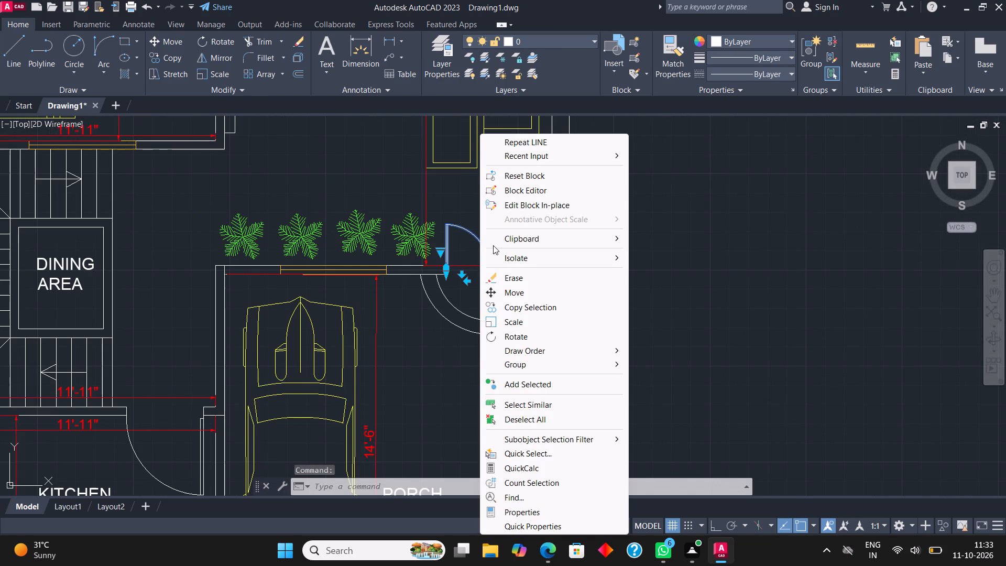
click(545, 410)
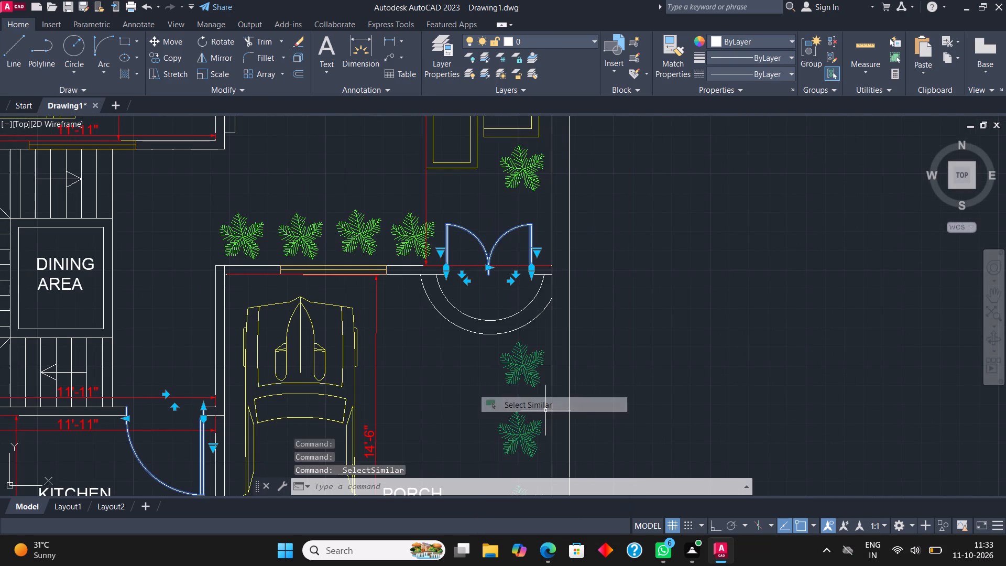
click(564, 37)
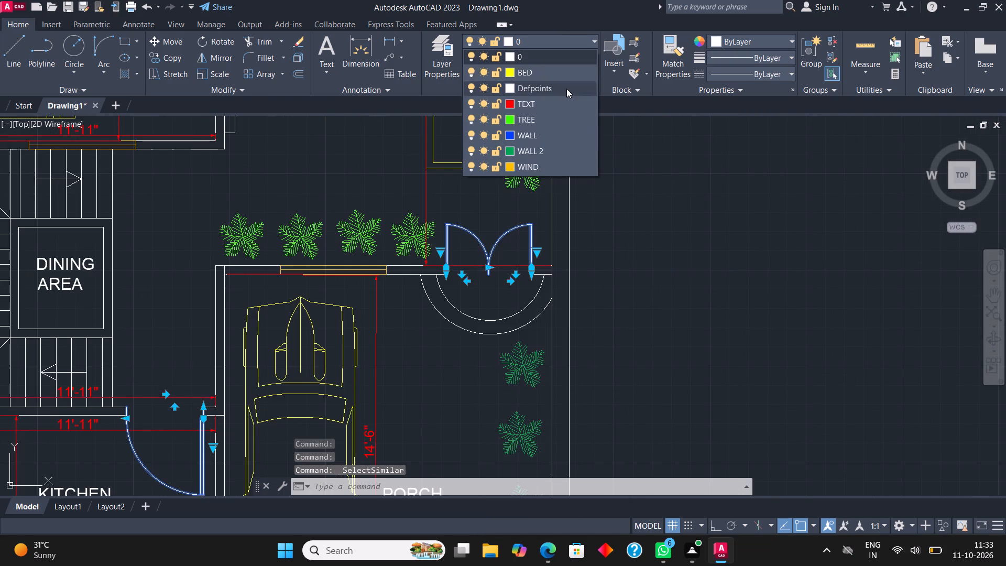
click(544, 137)
key(Escape)
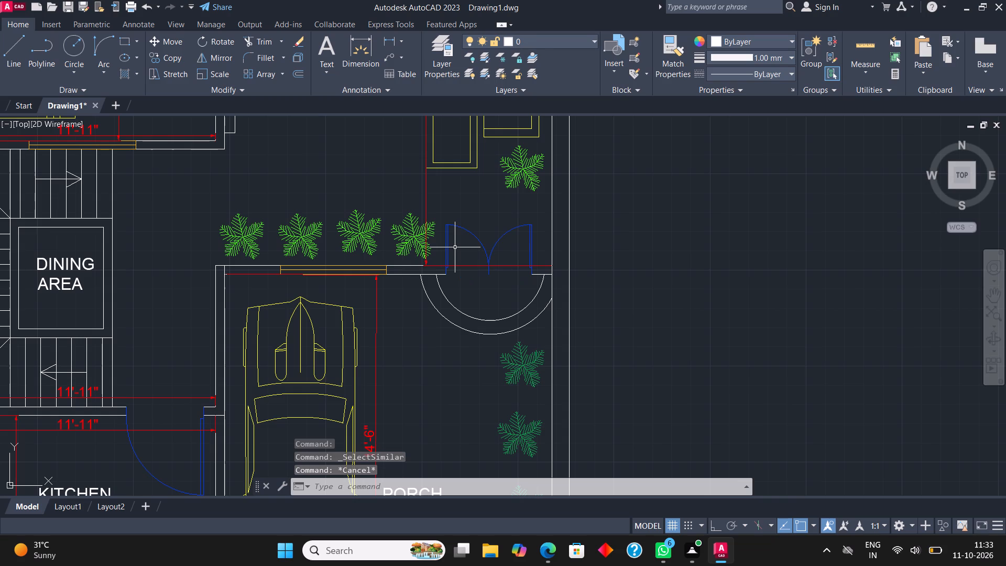
Make WALL the current layer.
scroll(453, 261, down, 1)
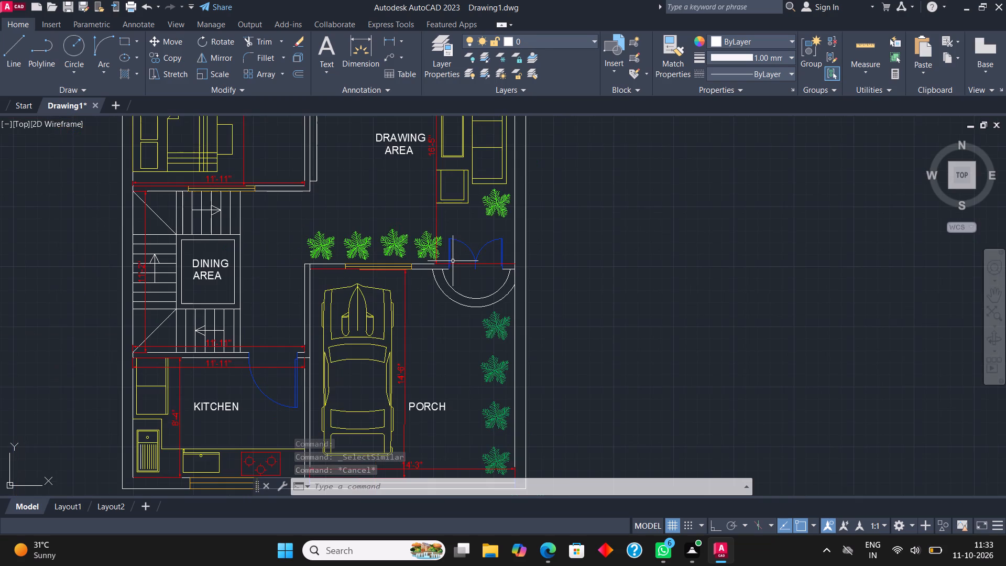
middle_drag(370, 206, 400, 312)
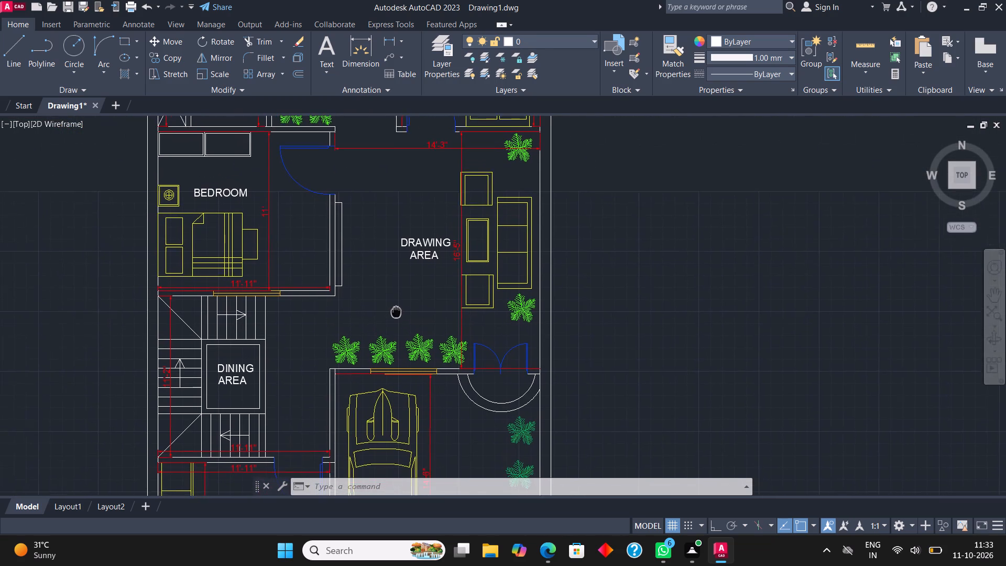
middle_drag(400, 312, 464, 430)
middle_drag(285, 192, 272, 317)
middle_drag(310, 206, 312, 275)
scroll(307, 155, up, 1)
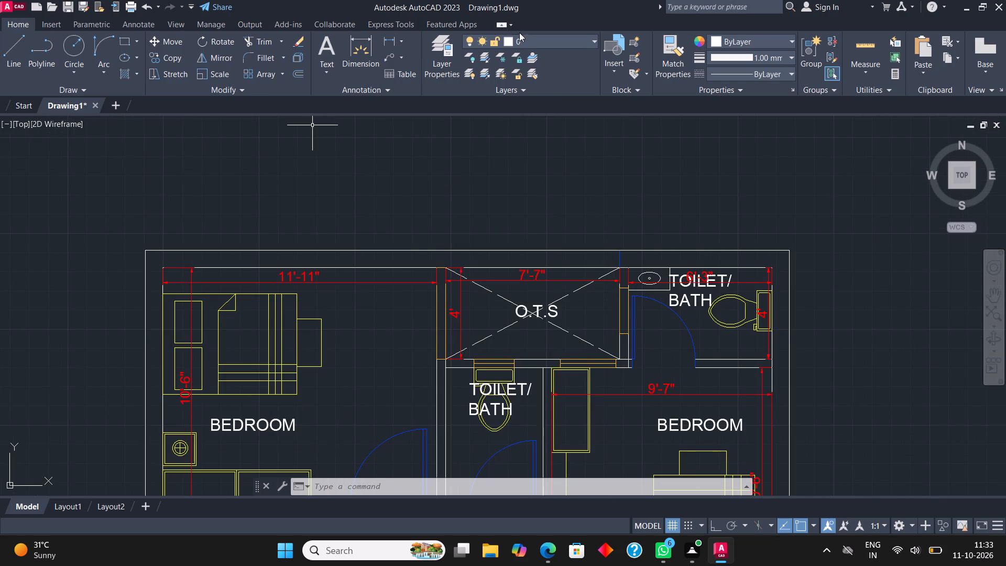
click(535, 41)
click(554, 136)
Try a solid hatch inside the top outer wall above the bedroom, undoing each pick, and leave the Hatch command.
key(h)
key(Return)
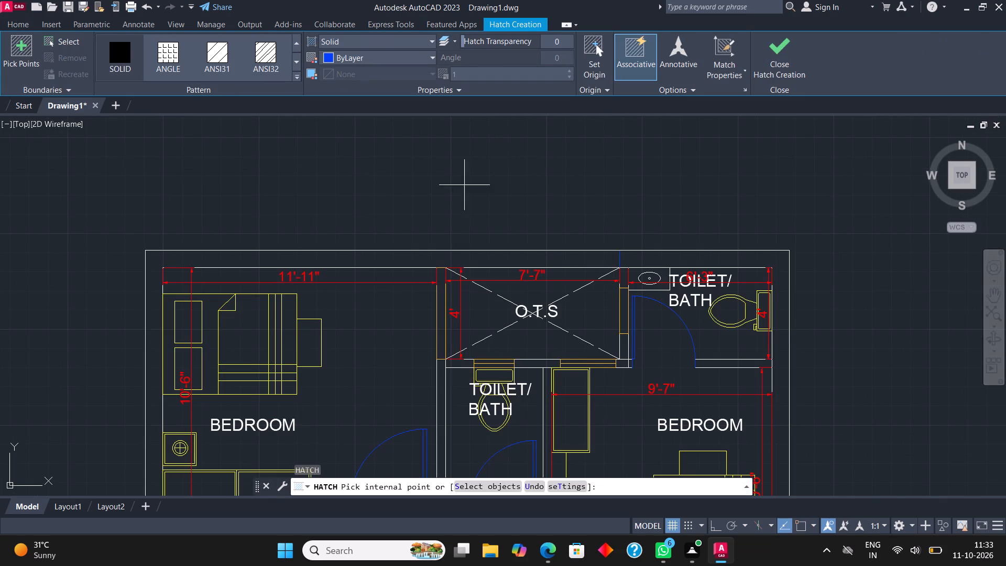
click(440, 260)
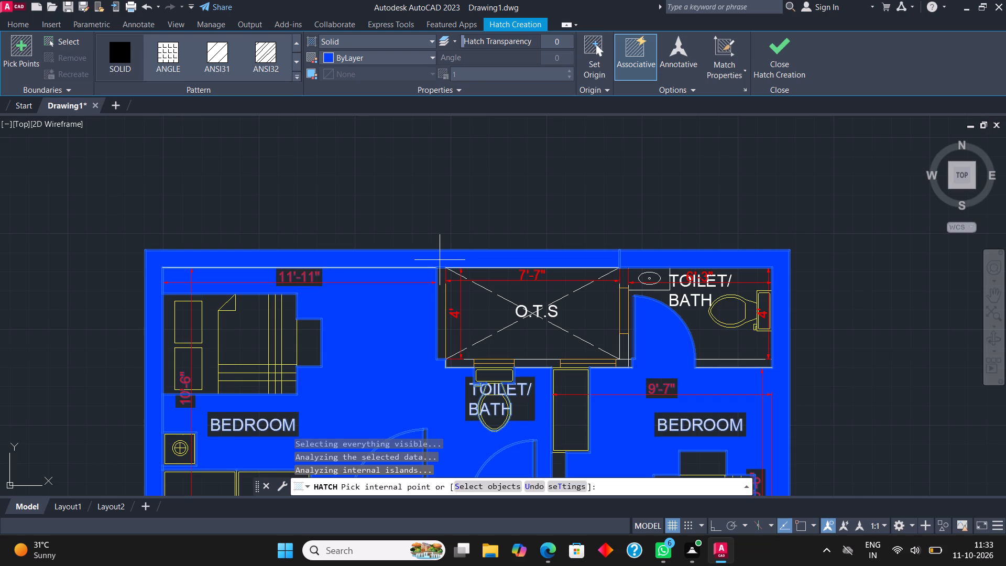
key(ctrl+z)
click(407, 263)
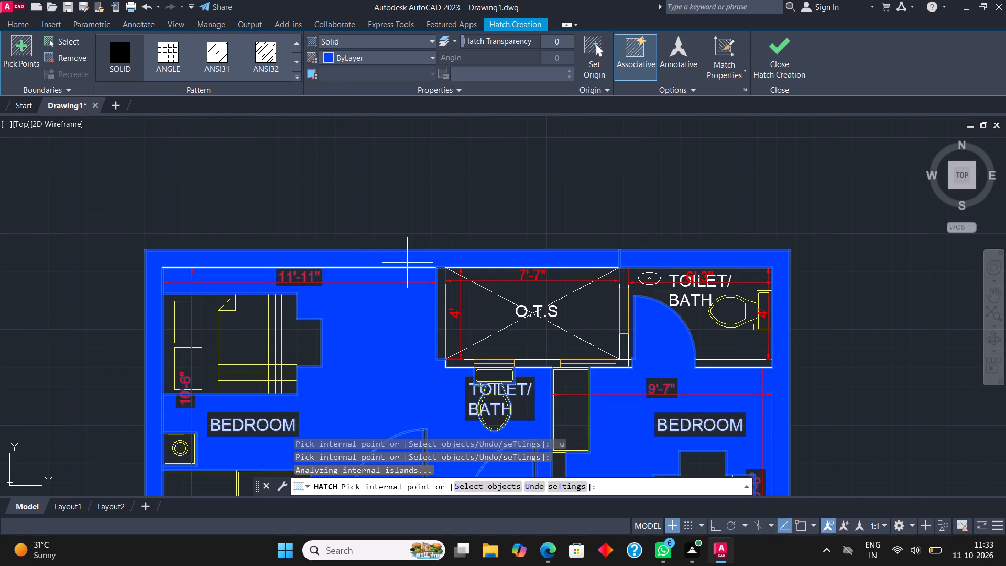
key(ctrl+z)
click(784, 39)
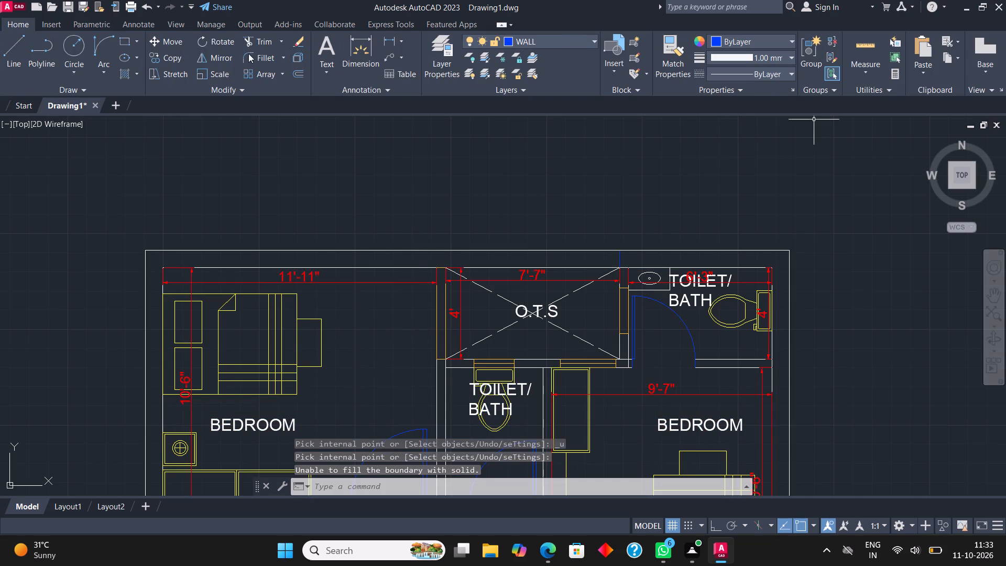
Draw a rectangle over the top outer wall from the O.T.S.'s corner beside the toilet to the bedroom-side outer corner.
click(124, 38)
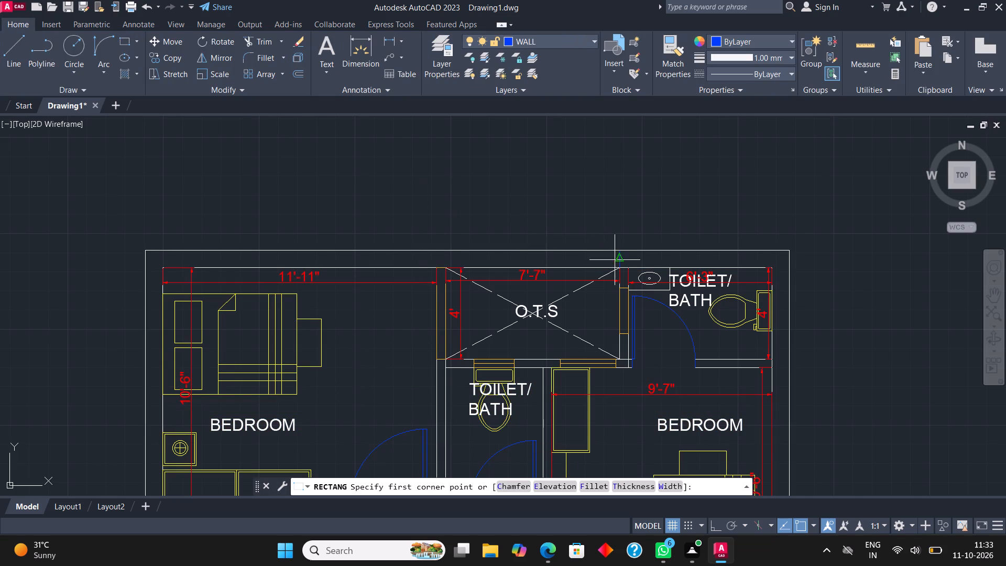
click(618, 270)
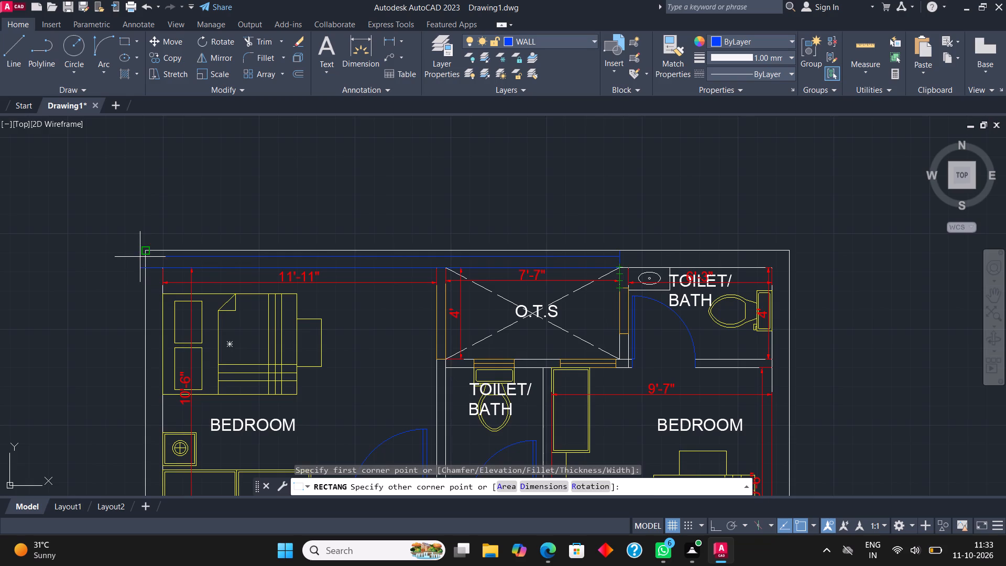
click(145, 254)
Draw a rectangle over the left outer wall from below the top wall's rectangle down to the kitchen's lower inner corner.
click(125, 36)
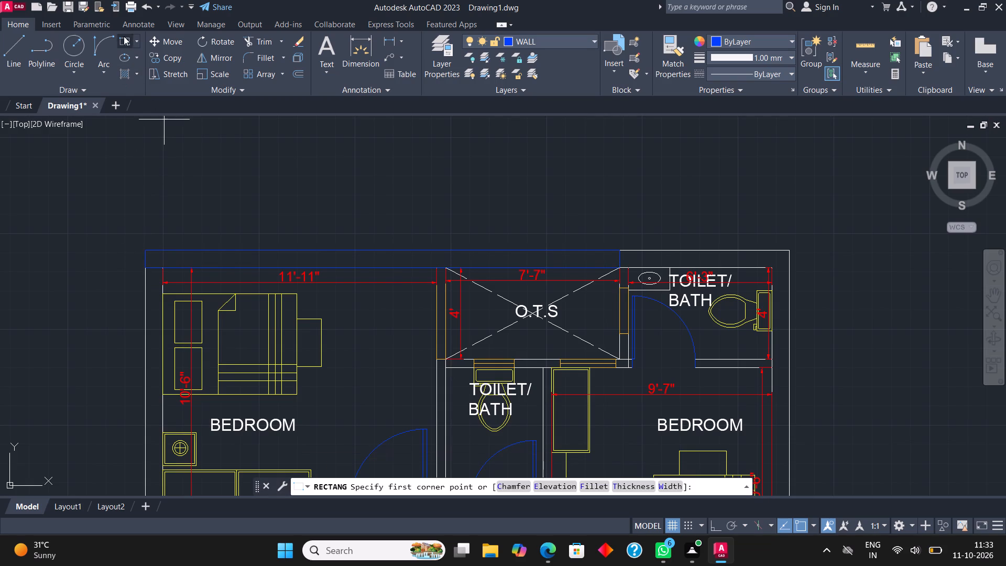
click(147, 265)
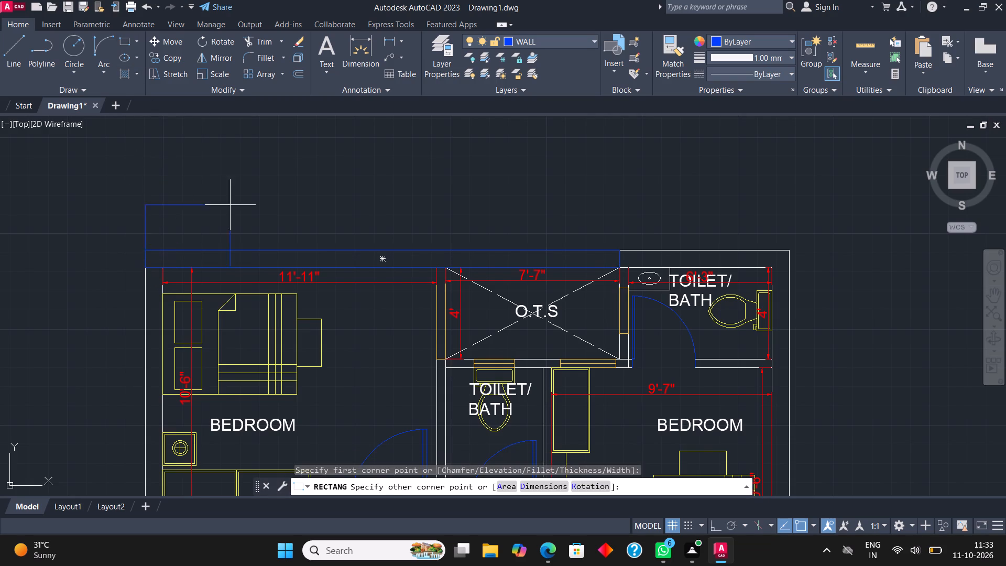
scroll(262, 187, down, 2)
scroll(256, 260, down, 1)
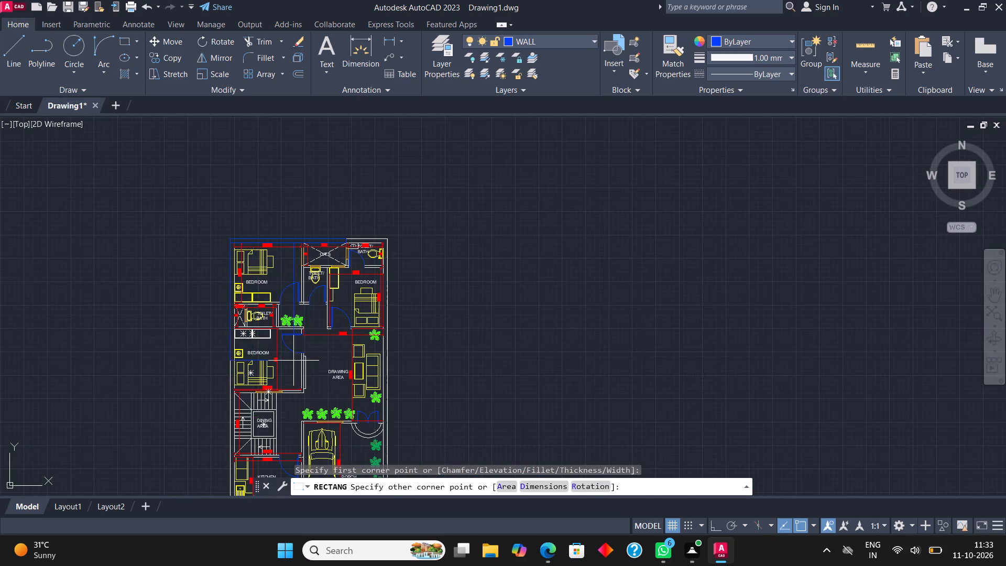
scroll(295, 358, down, 2)
scroll(282, 409, up, 4)
scroll(212, 472, up, 4)
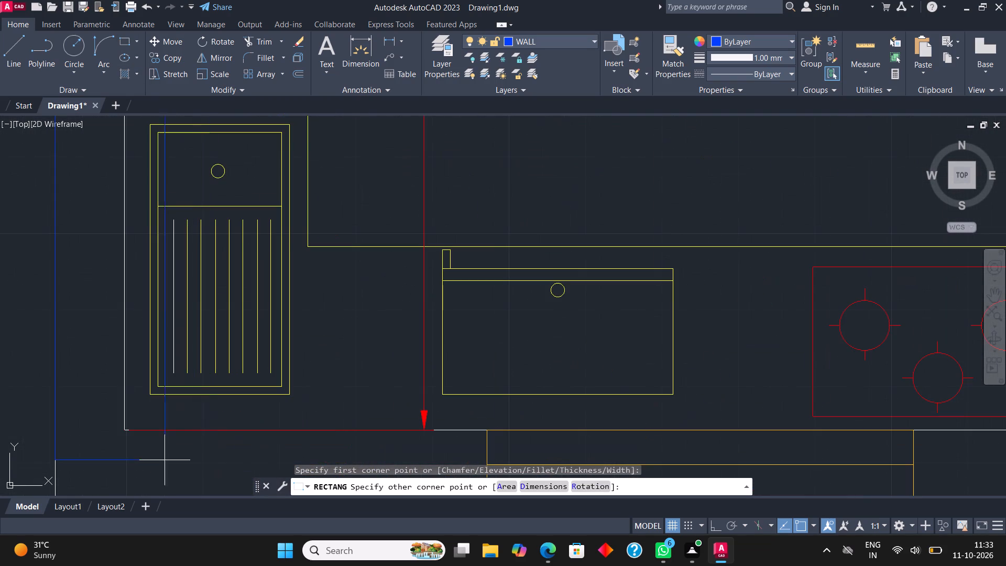
click(127, 430)
Draw a rectangle over the bottom outer wall from the kitchen-side outer corner to the near edge of the kitchen window.
scroll(270, 339, down, 3)
scroll(316, 368, up, 2)
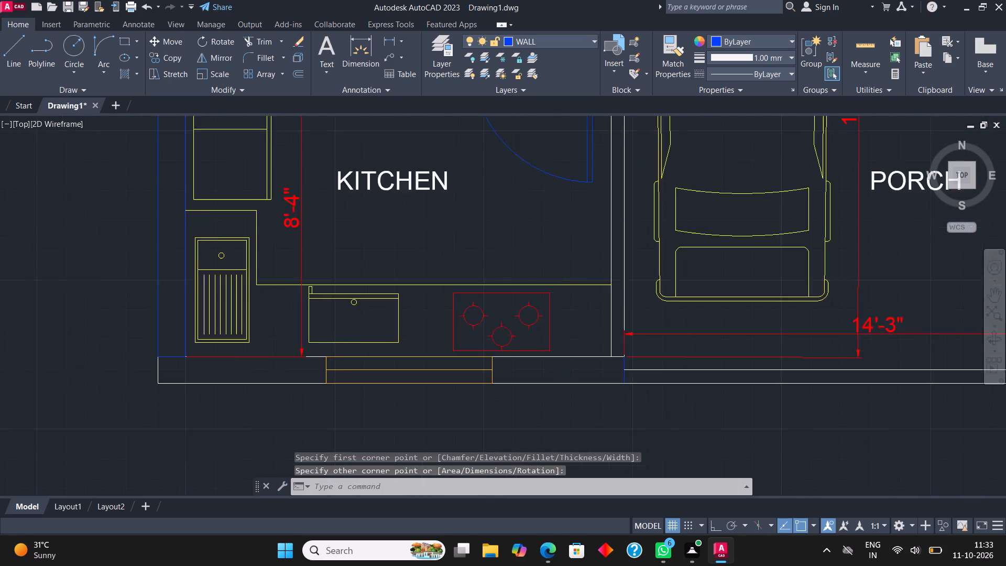
middle_drag(316, 369, 327, 343)
click(125, 41)
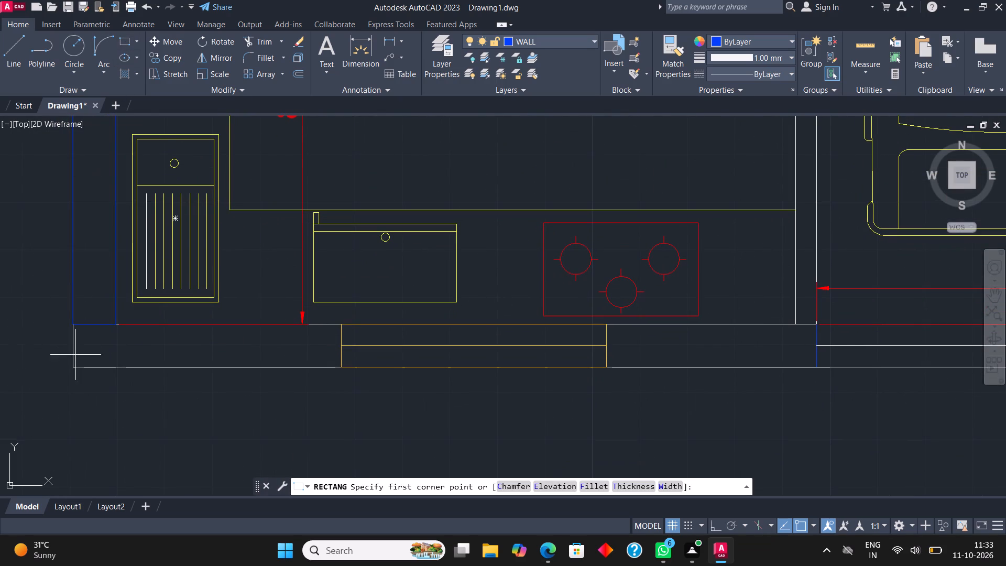
click(75, 369)
click(338, 326)
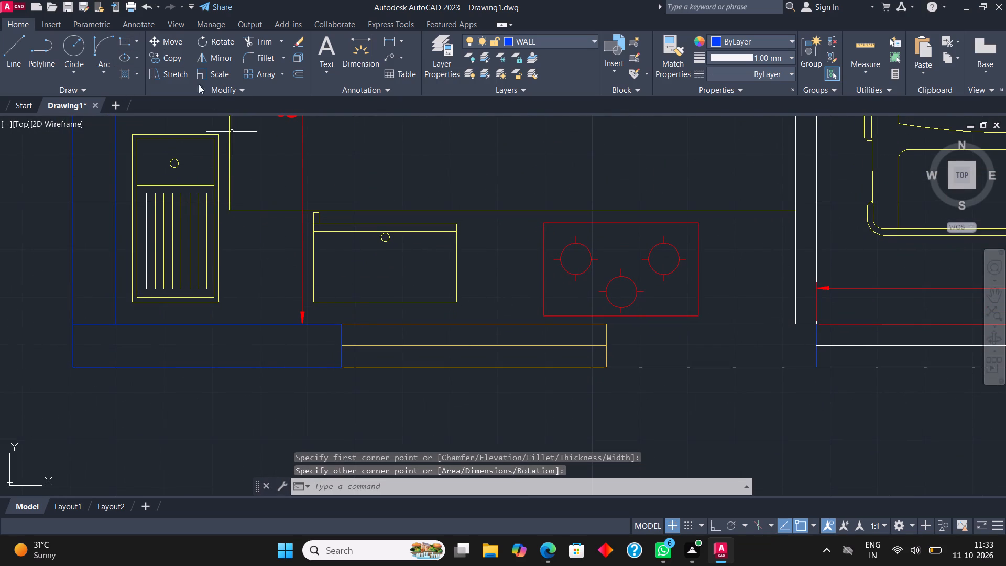
Draw a rectangle over the bottom outer wall between the kitchen window's far edge and the porch corner.
click(123, 37)
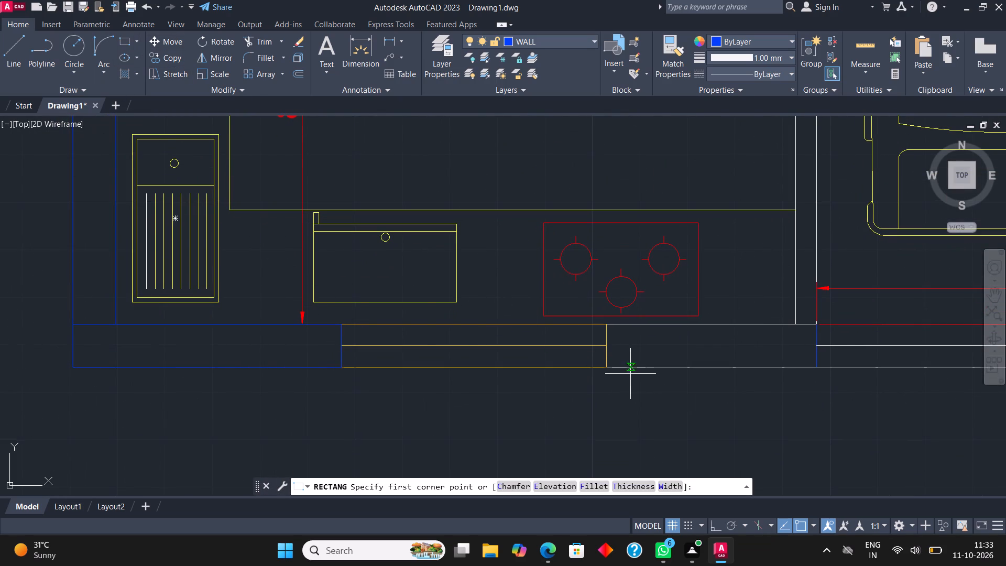
click(606, 365)
click(818, 319)
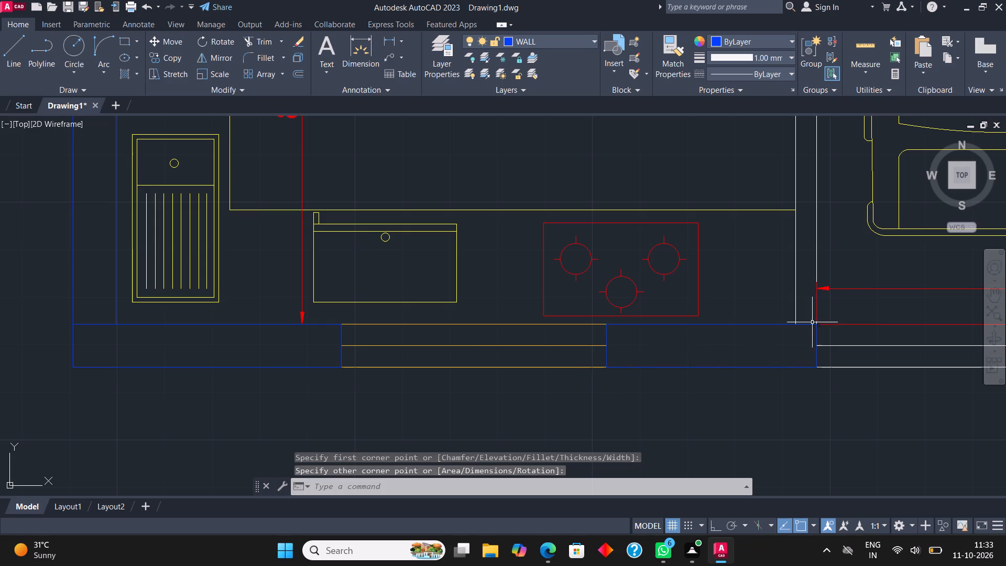
Draw a rectangle over the short wall piece between the upper bedroom door and the adjoining toilet/bath door.
scroll(443, 339, down, 3)
middle_drag(586, 341, 505, 382)
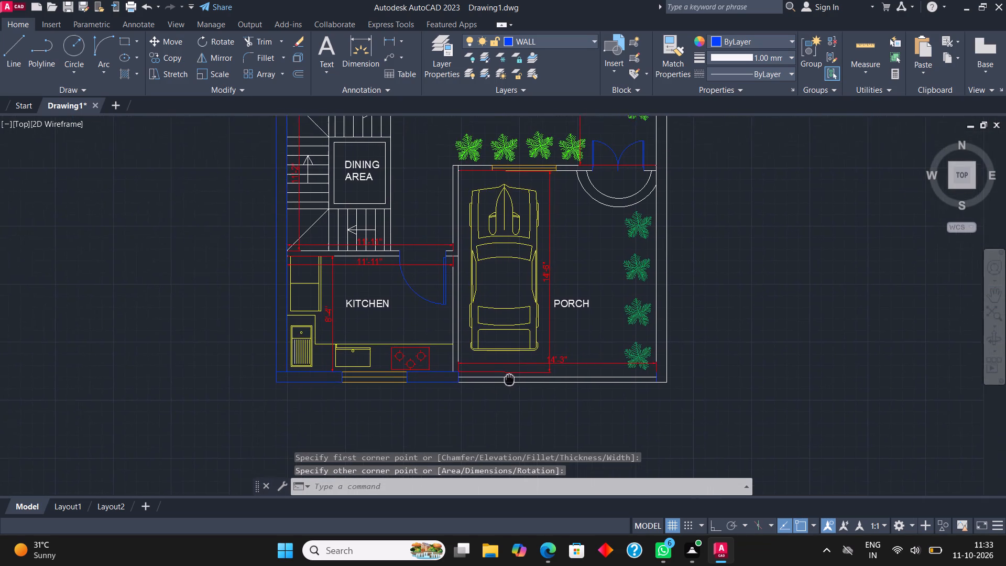
middle_drag(505, 382, 498, 456)
middle_drag(303, 247, 398, 322)
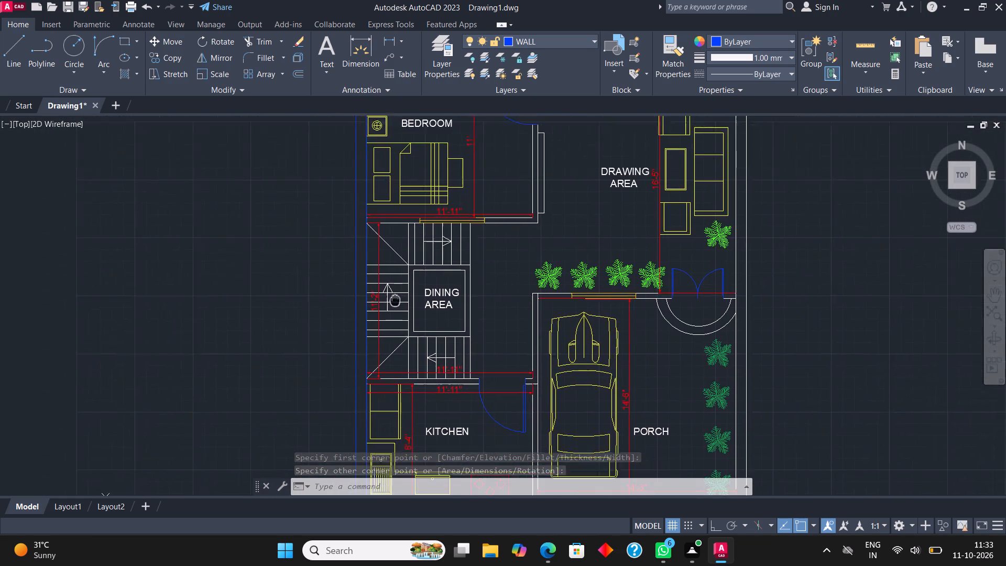
middle_drag(398, 322, 387, 409)
middle_drag(414, 178, 395, 394)
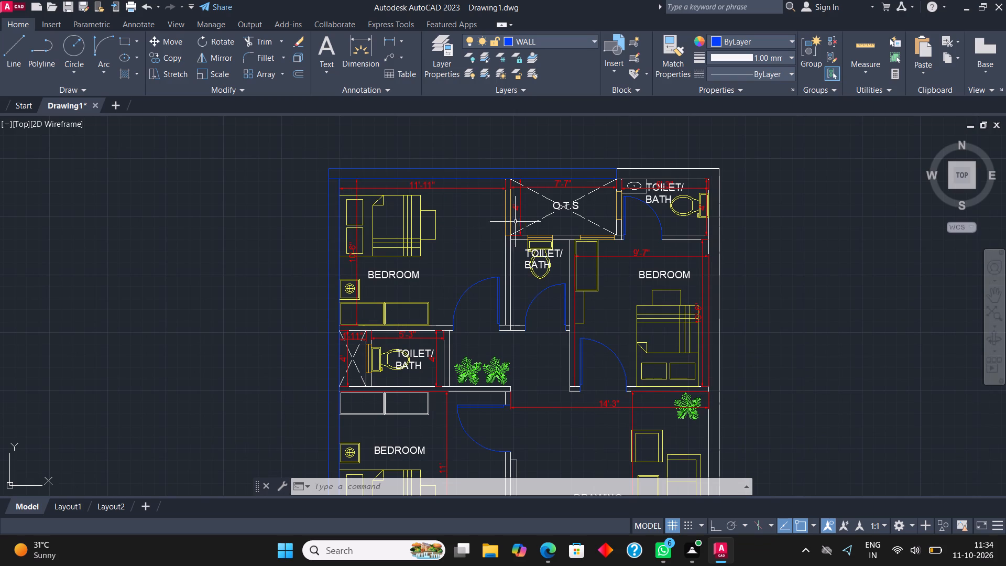
scroll(533, 252, up, 2)
middle_drag(532, 252, 469, 252)
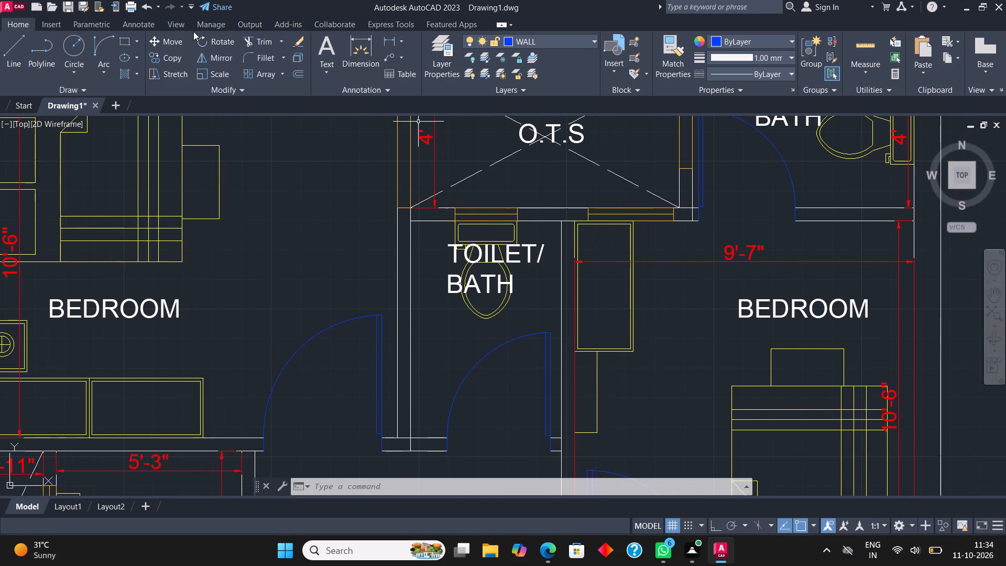
click(127, 39)
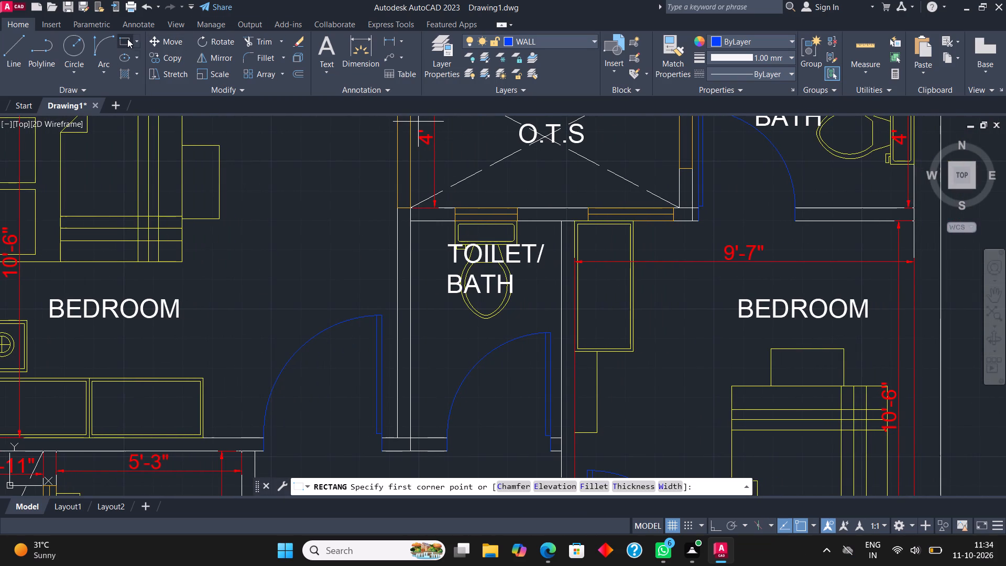
click(384, 454)
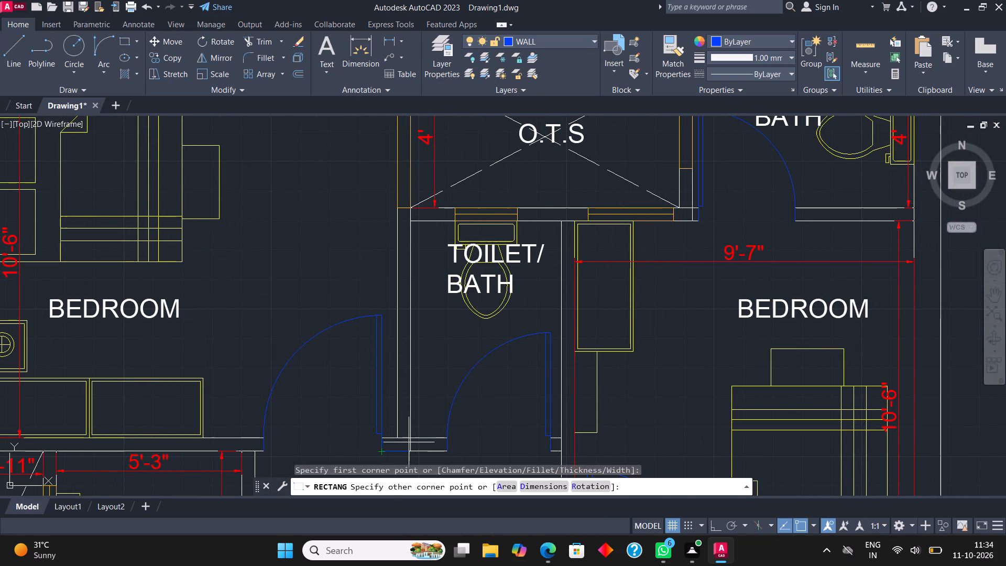
click(444, 438)
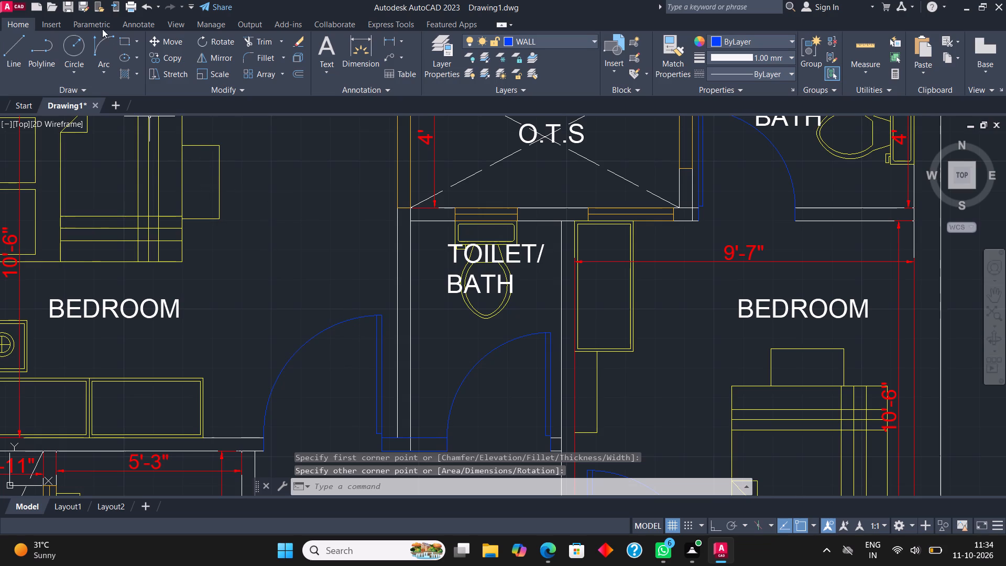
Draw a rectangle over the wall between the upper left bedroom and the central toilet/bath, from the door level up to the O.T.S corner.
click(123, 40)
click(395, 430)
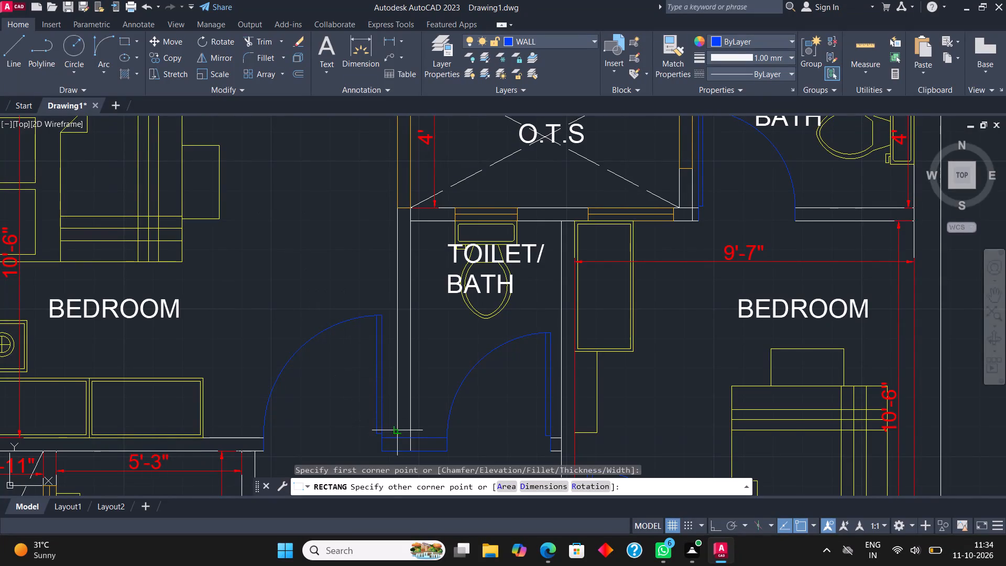
click(121, 43)
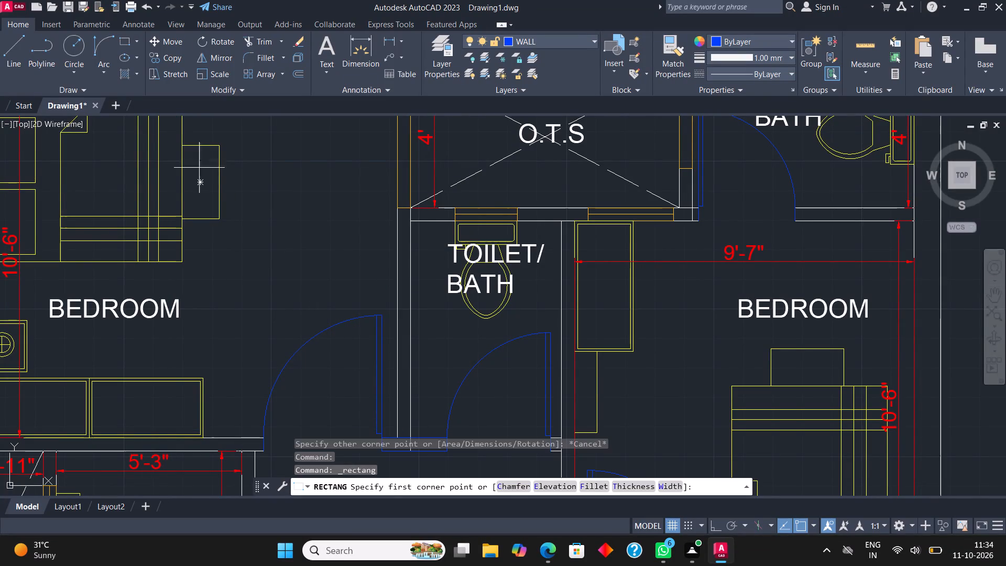
scroll(407, 411, down, 1)
scroll(401, 422, up, 1)
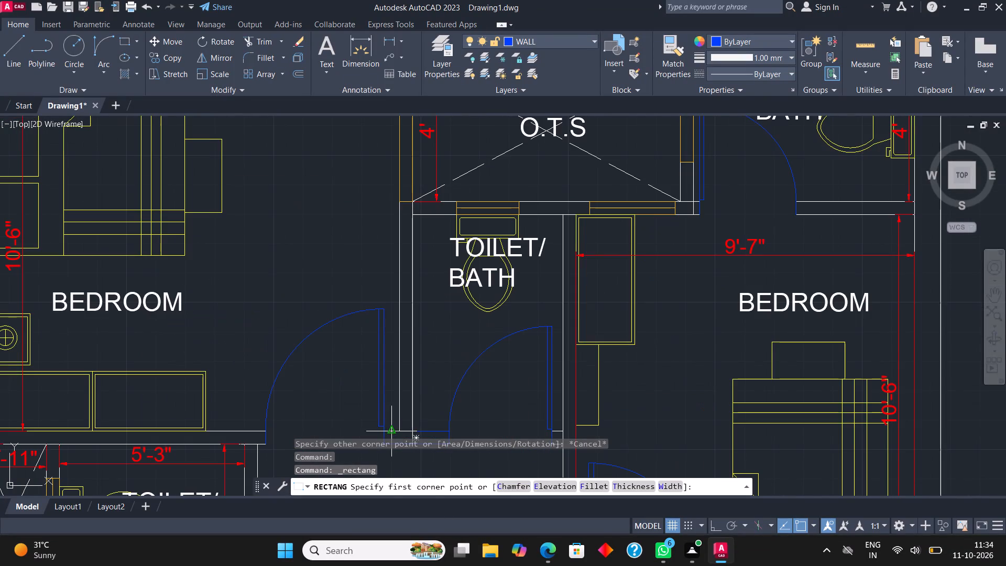
click(401, 434)
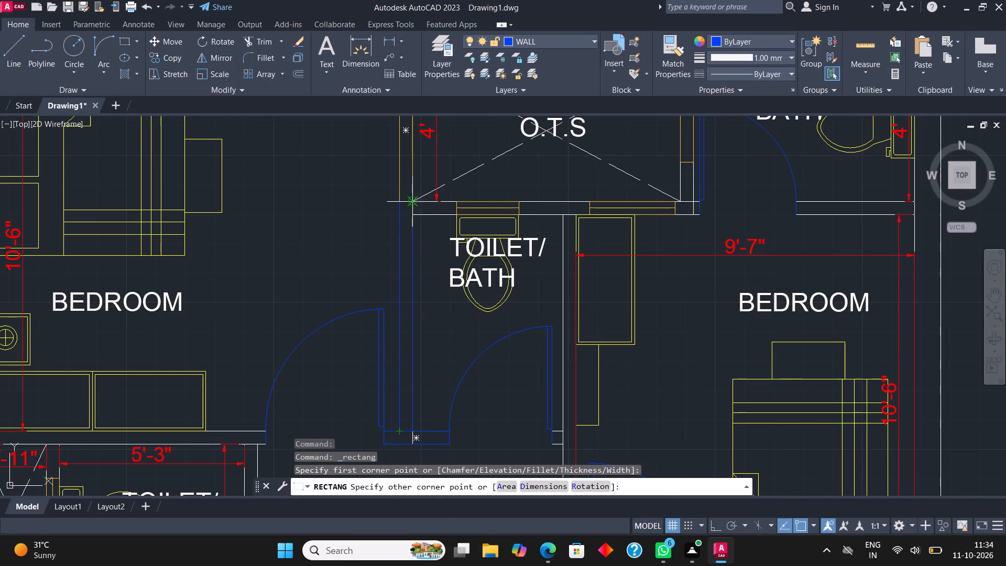
click(413, 201)
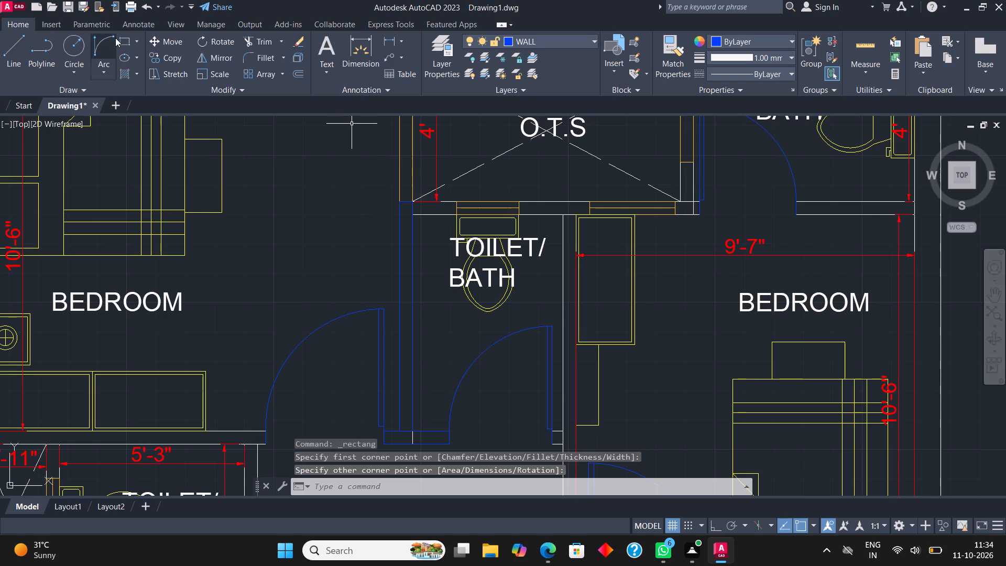
Draw a rectangle over the wall below the O.T.S, from the central toilet/bath's inner corner to the near edge of its window.
click(120, 39)
scroll(433, 177, up, 1)
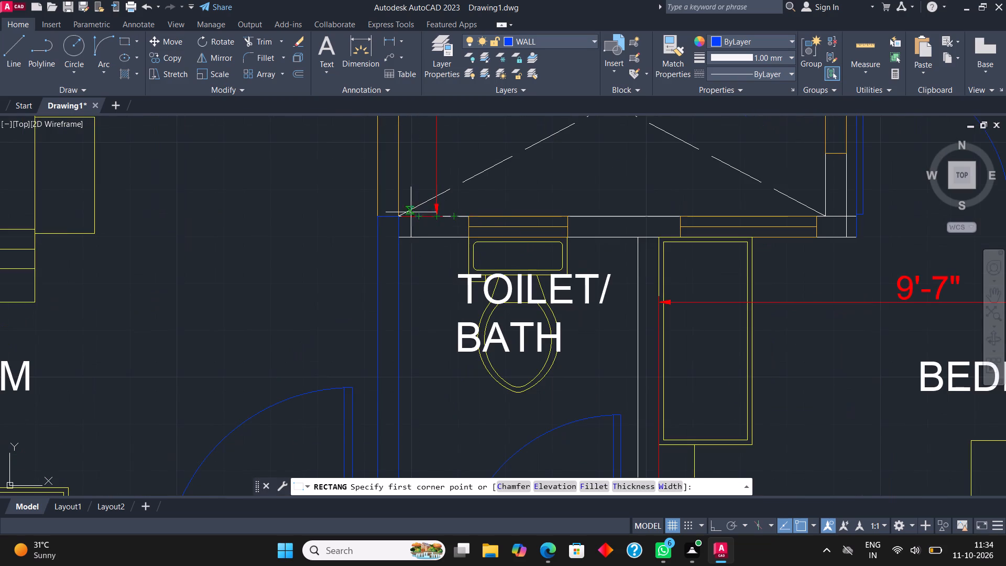
click(400, 237)
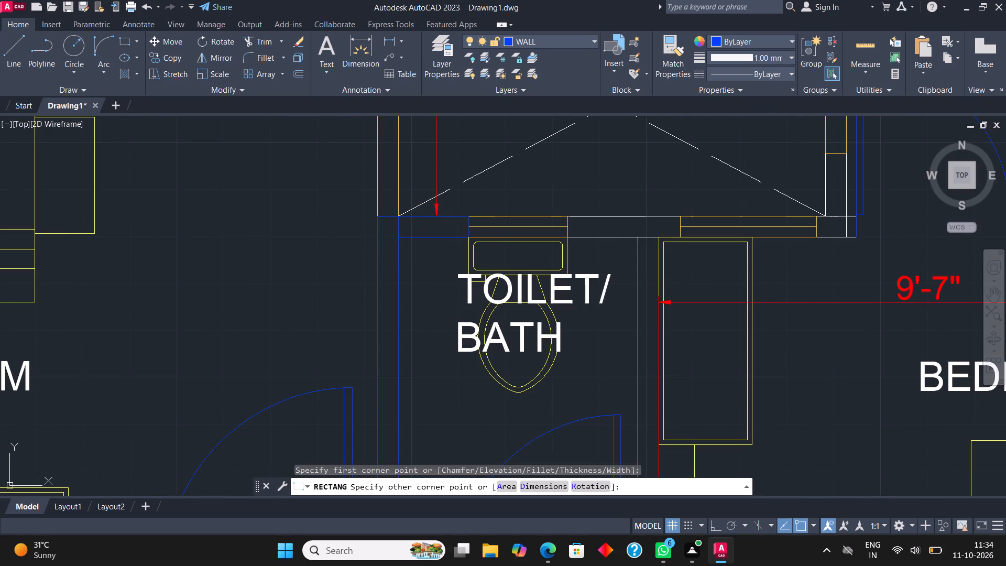
click(470, 217)
Draw a rectangle over the wall below the O.T.S between the central toilet/bath window and the right bedroom window.
scroll(492, 173, down, 1)
middle_drag(488, 174, 332, 216)
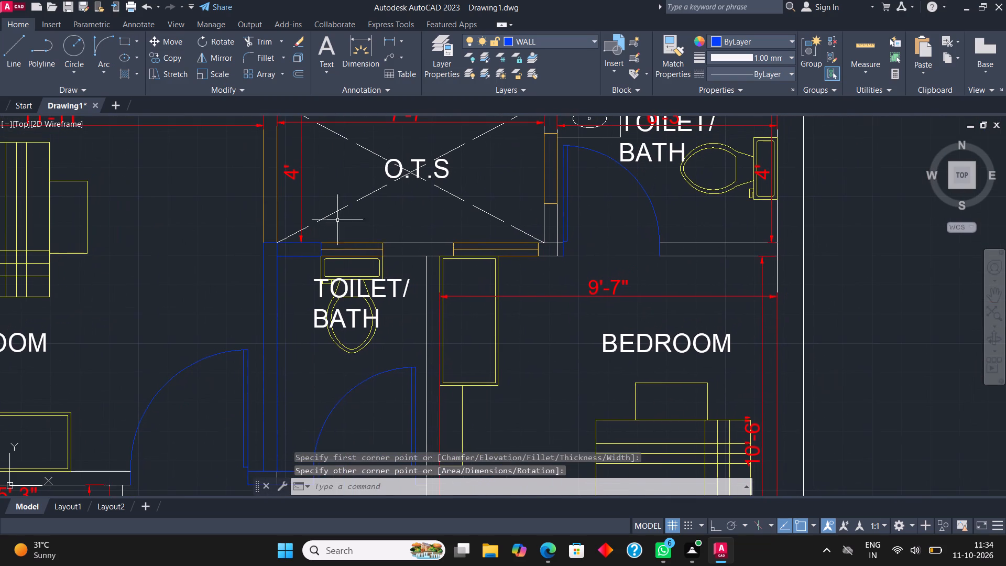
click(125, 38)
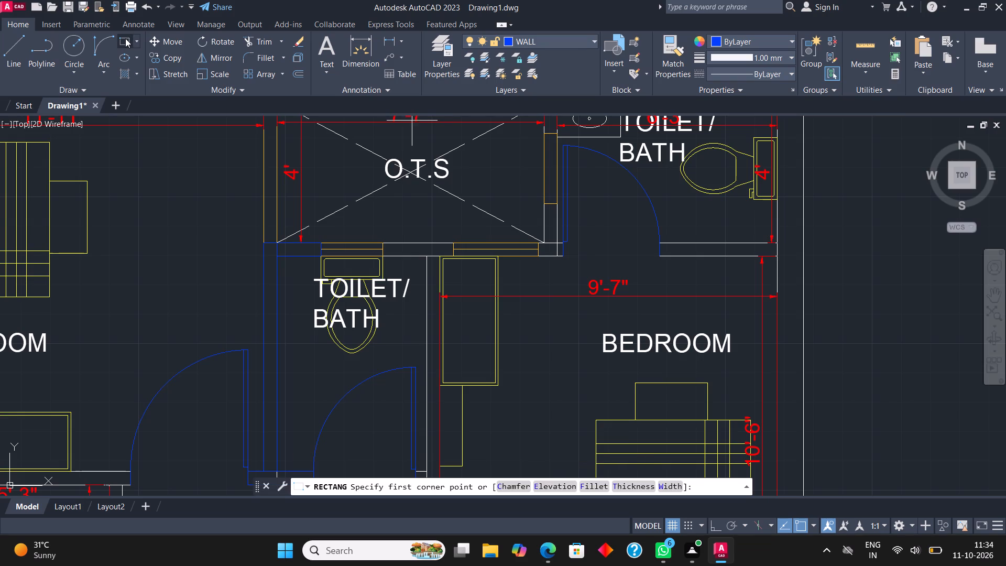
scroll(405, 267, up, 3)
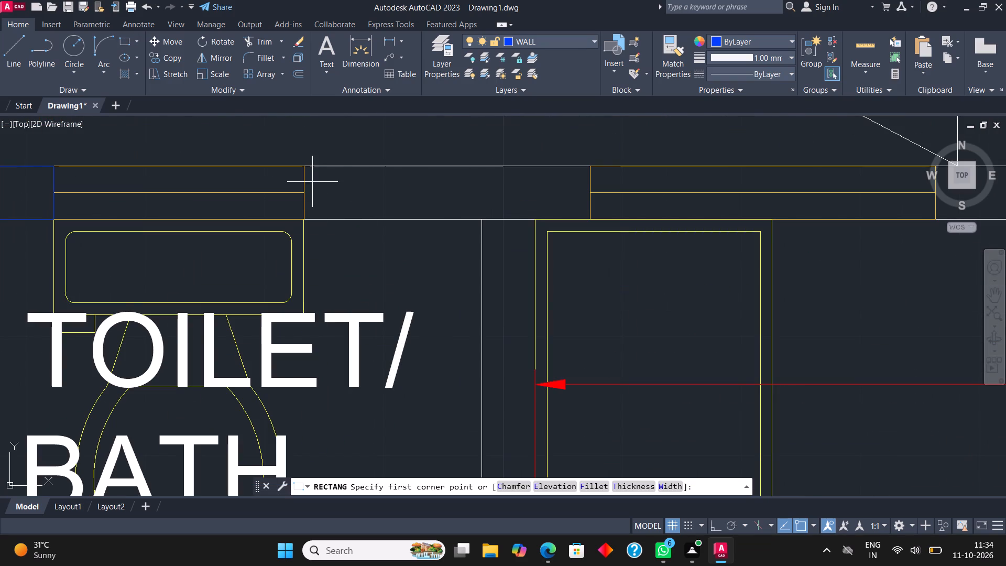
click(308, 163)
click(592, 214)
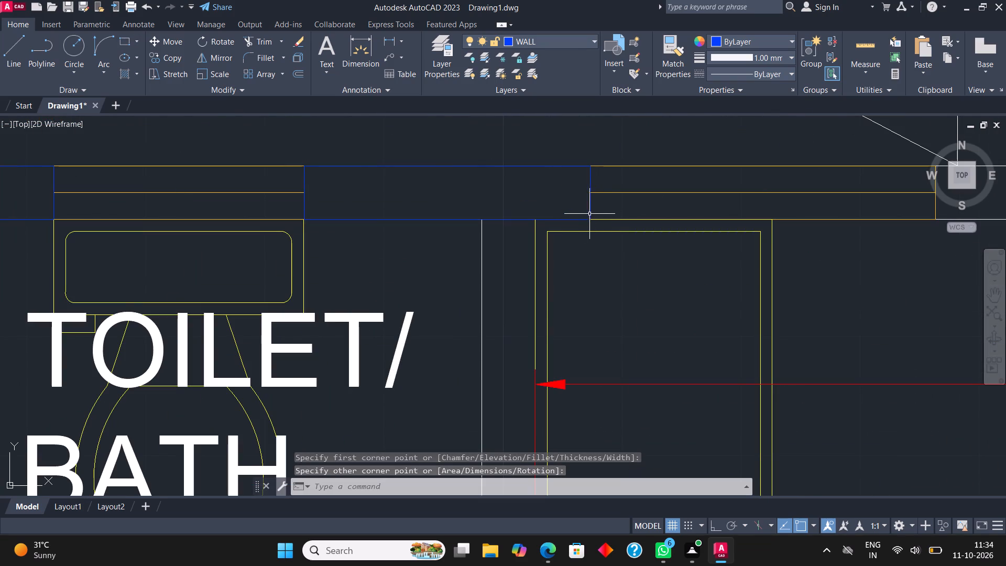
Draw a rectangle over the short wall piece between the right bedroom window's far edge and the upper right toilet/bath door.
click(119, 38)
scroll(120, 202, down, 3)
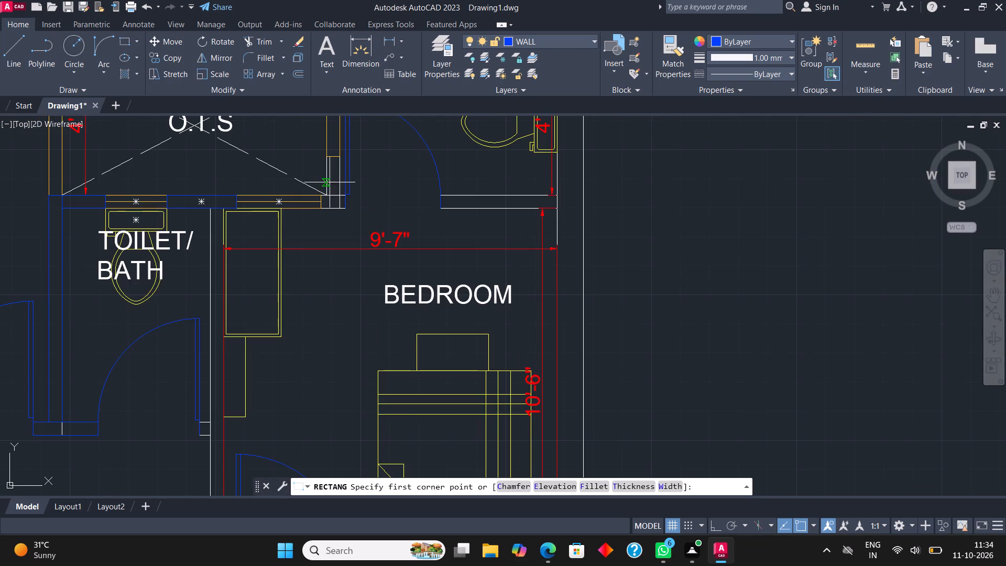
scroll(323, 190, up, 3)
click(305, 209)
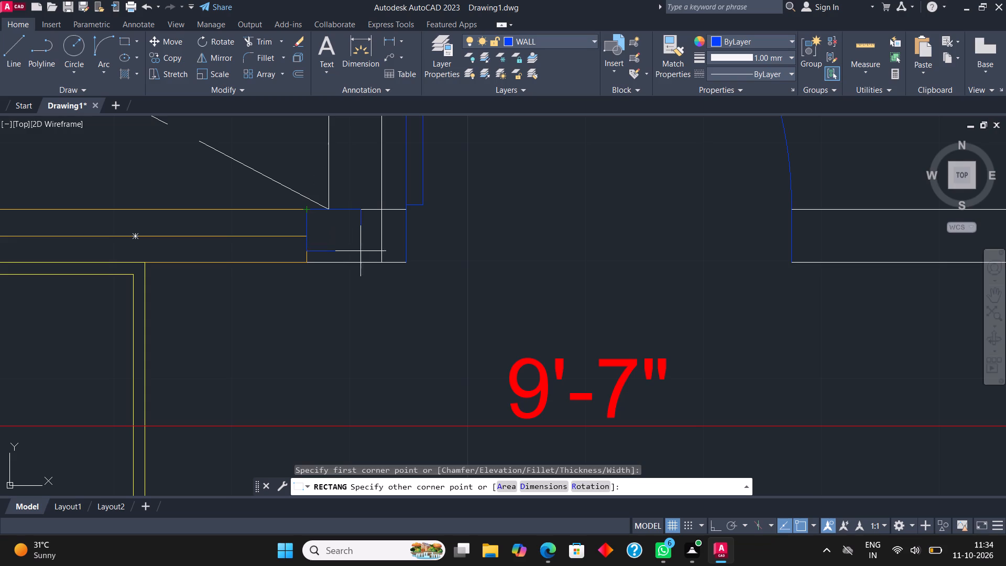
click(408, 266)
Draw a rectangle over the wall between the O.T.S and upper right toilet/bath, from the window's lower edge to the corner rectangle.
scroll(396, 245, down, 1)
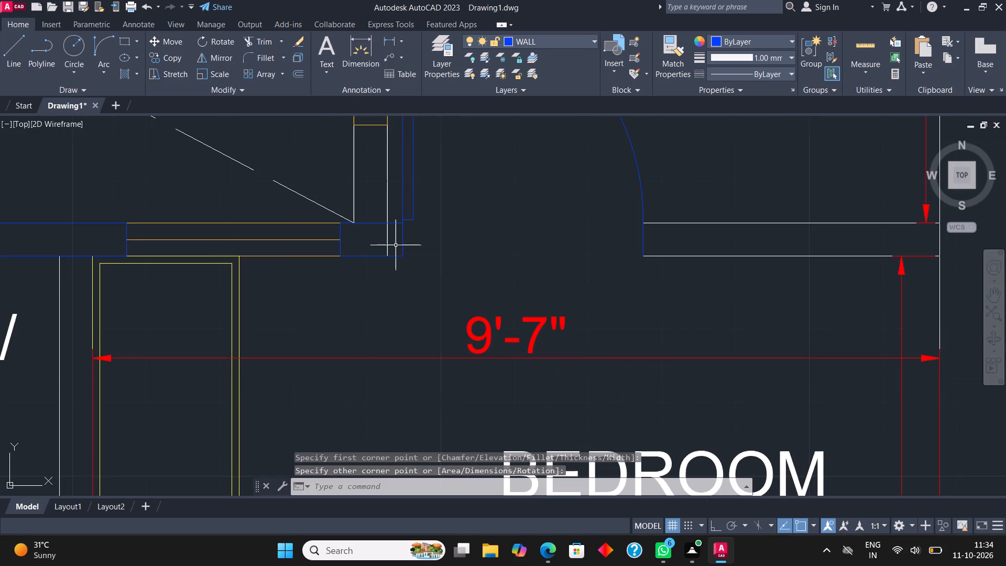
scroll(396, 245, down, 1)
middle_drag(432, 199, 408, 320)
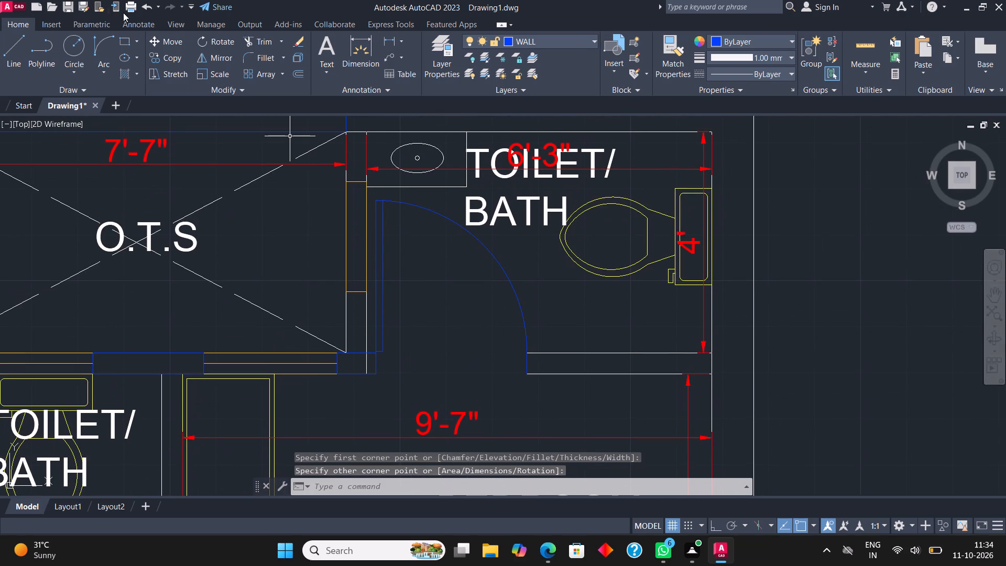
click(125, 35)
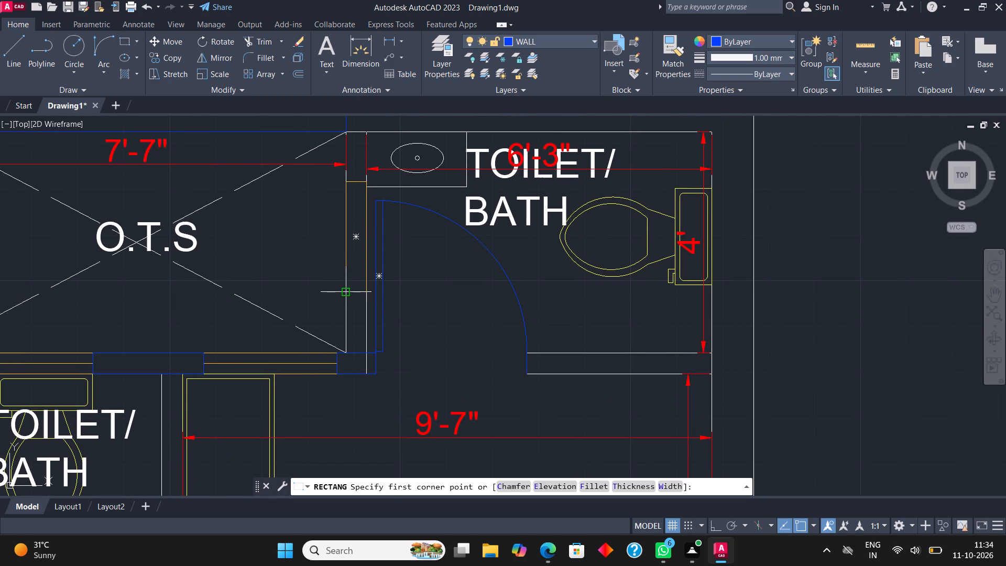
click(349, 288)
click(368, 351)
Trim away the leftover line inside the corner rectangle beside the upper right toilet/bath door.
scroll(418, 279, down, 1)
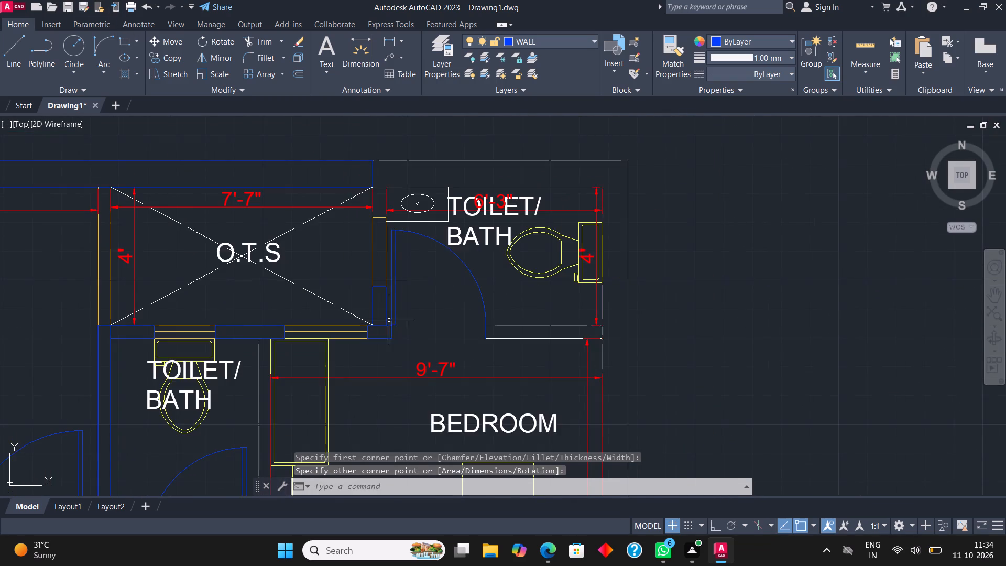
scroll(389, 321, up, 2)
click(265, 36)
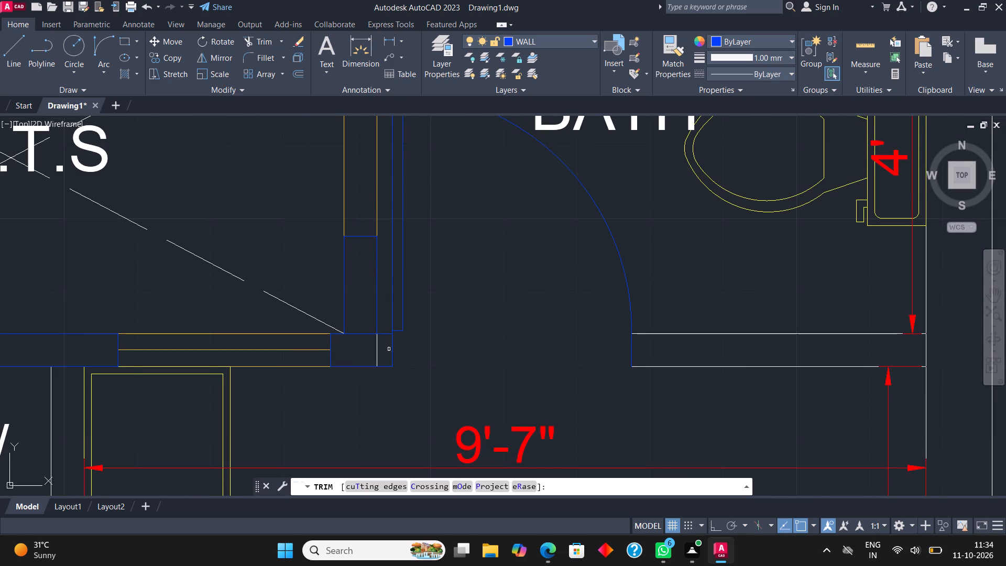
click(379, 351)
click(373, 349)
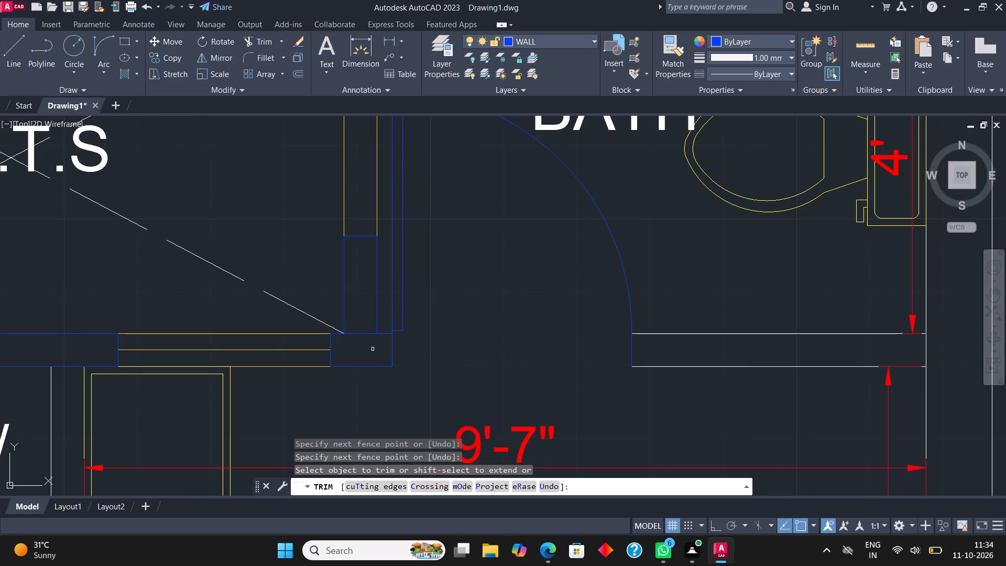
key(Escape)
Draw a rectangle over the wall between the upper left bedroom and the toilet/bath below, from the outer wall to the bedroom door.
scroll(373, 349, down, 2)
middle_drag(215, 227, 444, 154)
scroll(440, 204, down, 2)
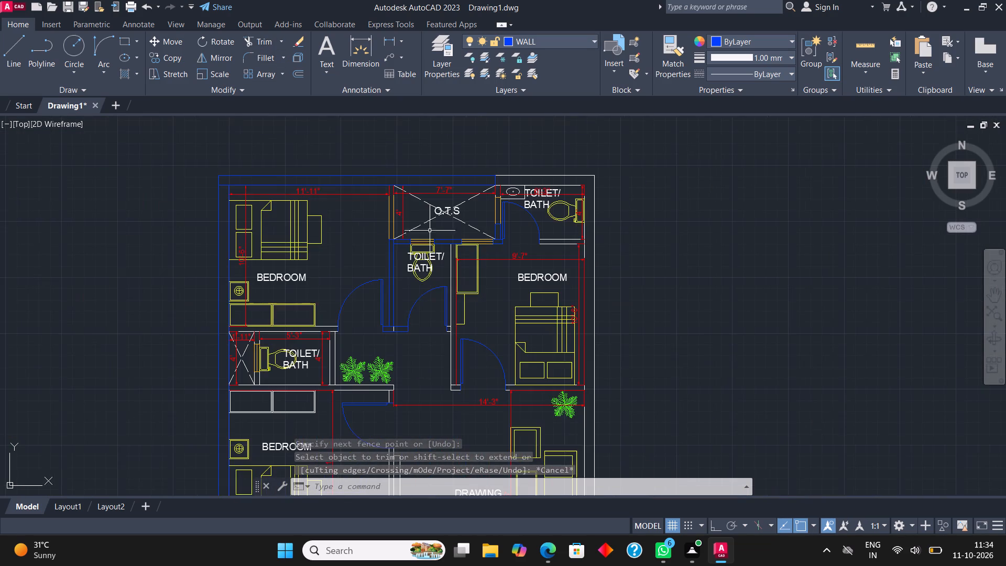
middle_drag(423, 225, 426, 198)
scroll(200, 317, up, 2)
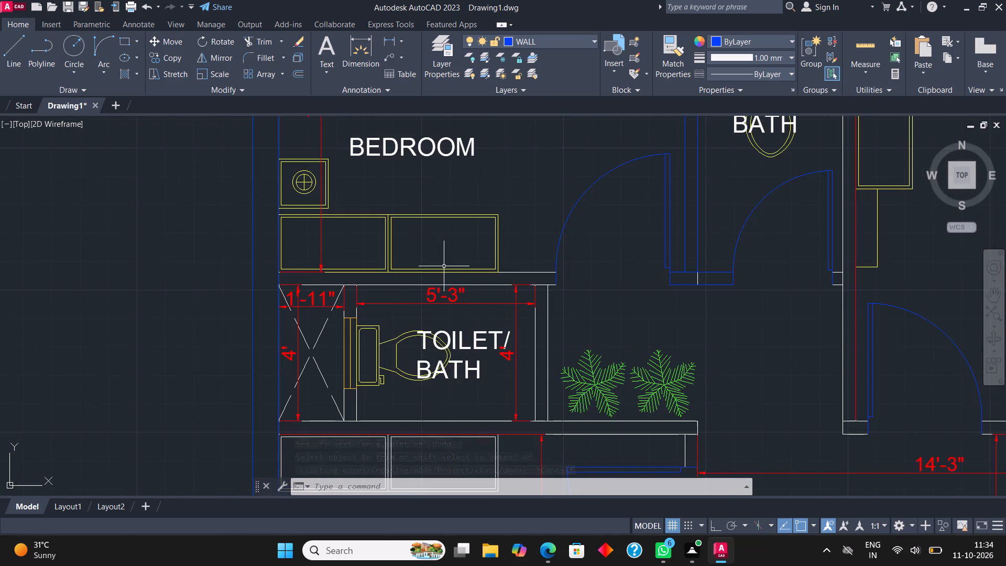
scroll(444, 266, up, 2)
click(124, 41)
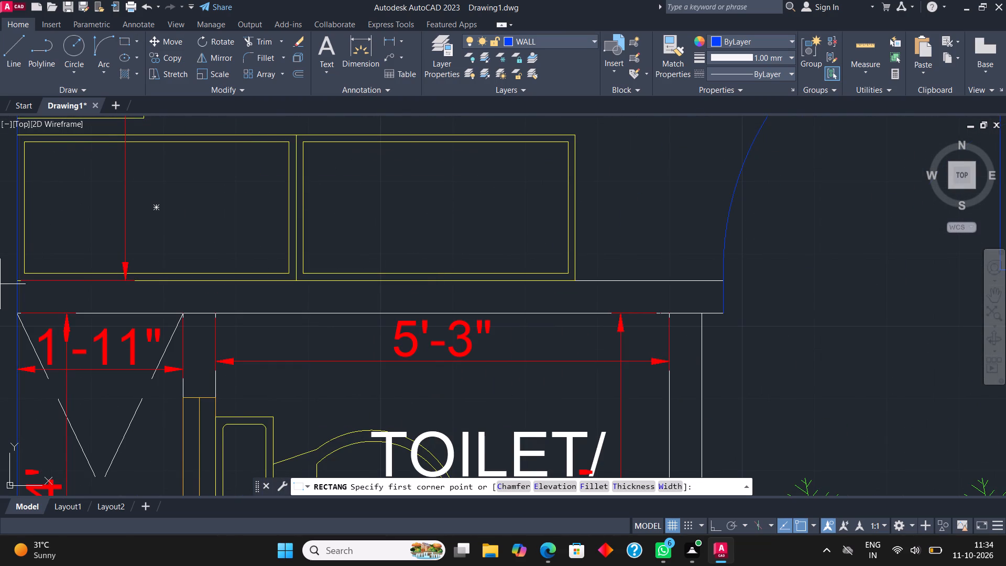
click(17, 313)
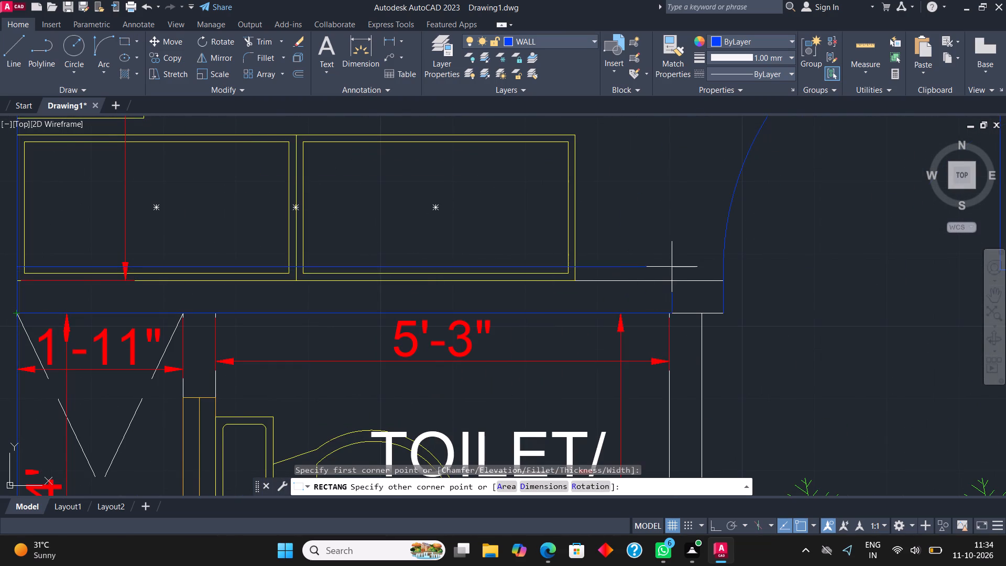
click(725, 280)
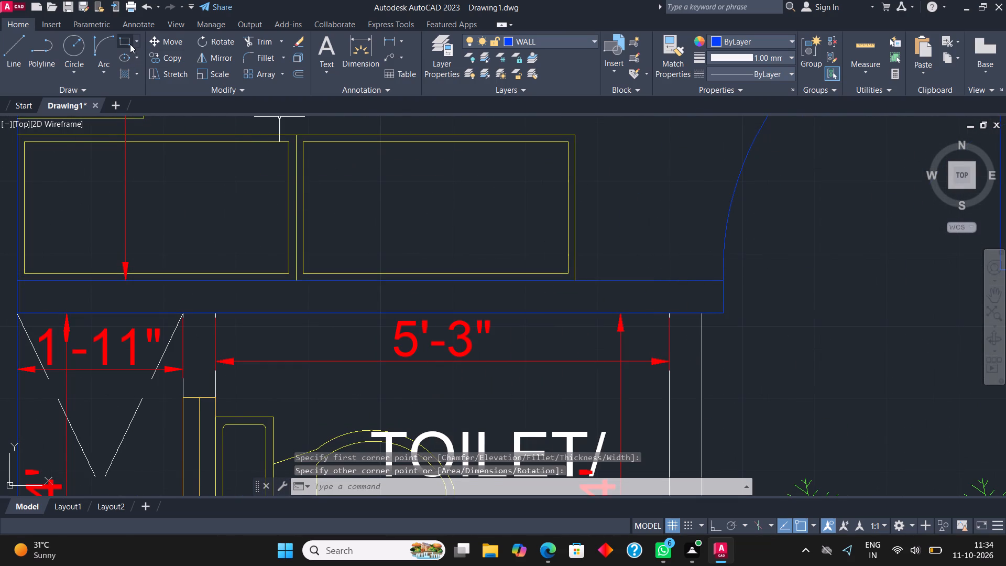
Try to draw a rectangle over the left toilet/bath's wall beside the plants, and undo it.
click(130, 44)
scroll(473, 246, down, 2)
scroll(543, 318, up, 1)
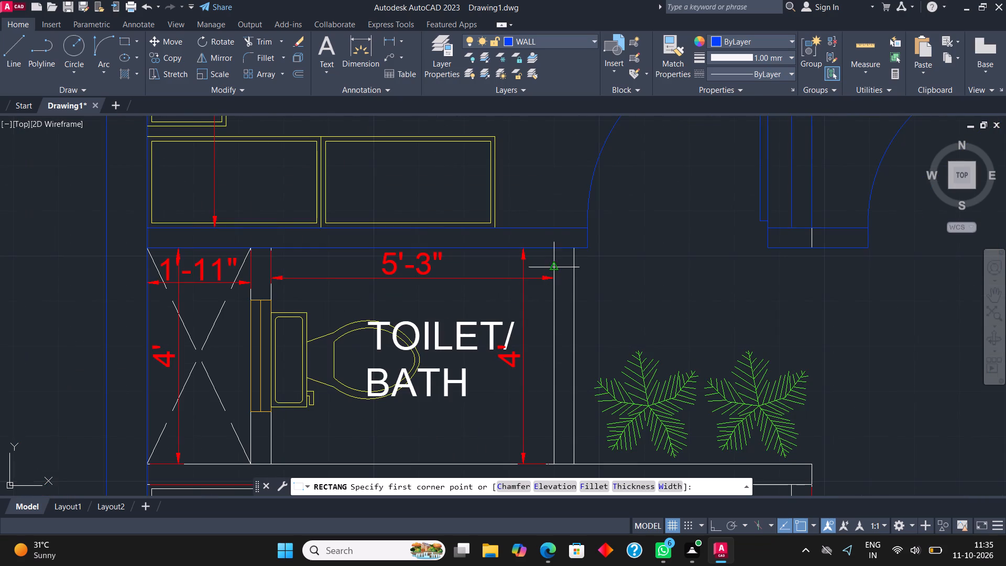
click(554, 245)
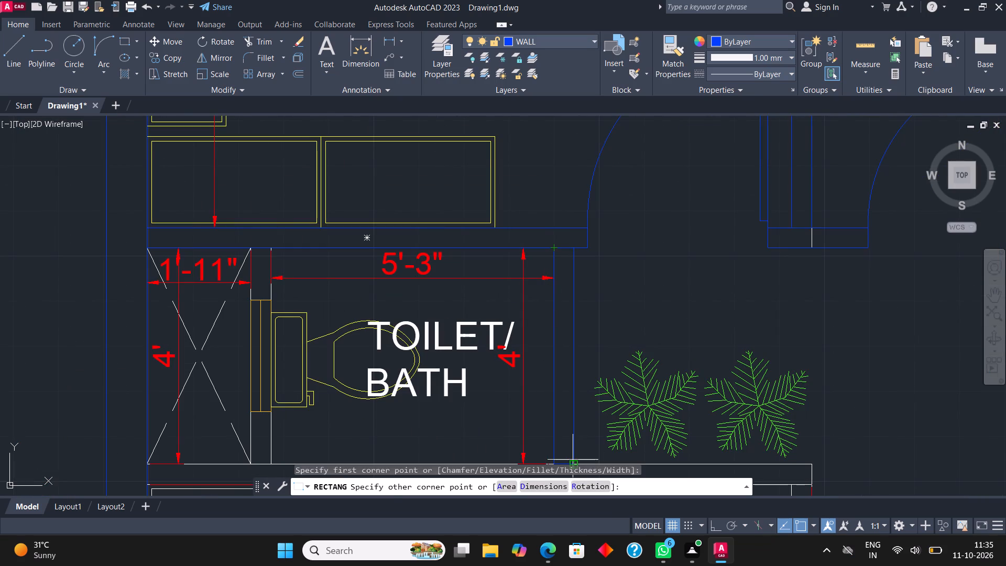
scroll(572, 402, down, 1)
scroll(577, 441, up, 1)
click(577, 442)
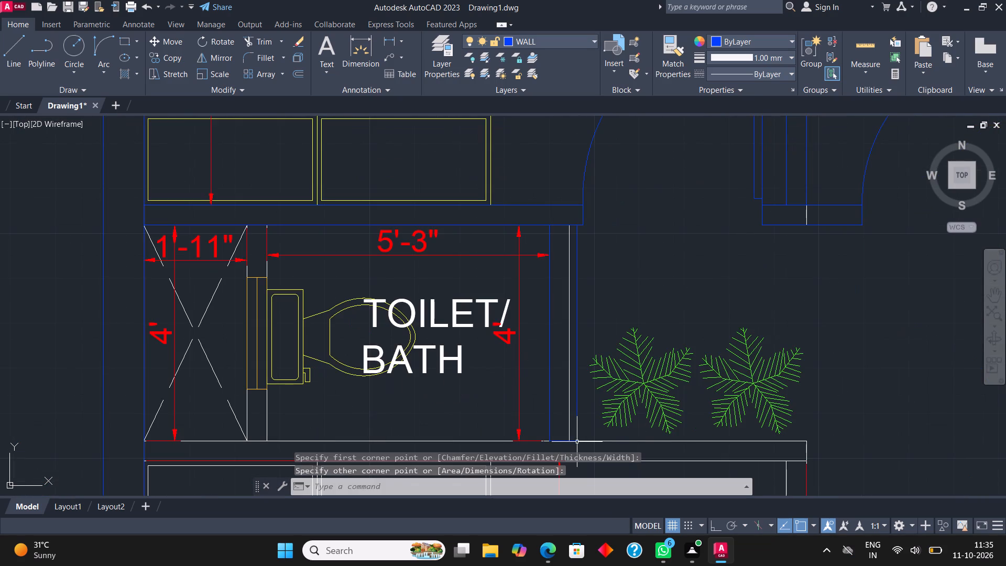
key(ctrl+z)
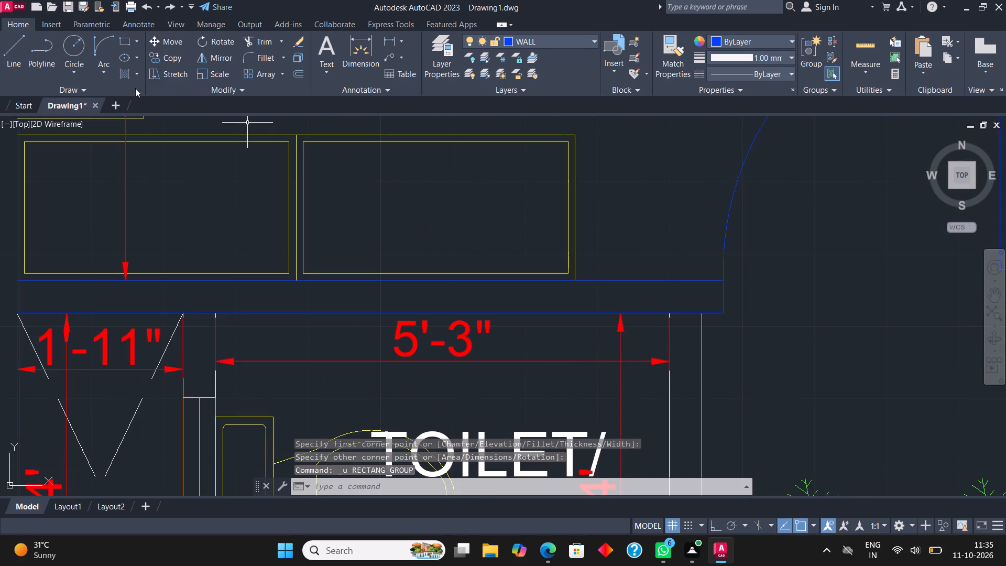
Draw a rectangle over the left toilet/bath's wall beside the plants, exactly between the walls above and below it.
click(128, 38)
scroll(344, 178, down, 1)
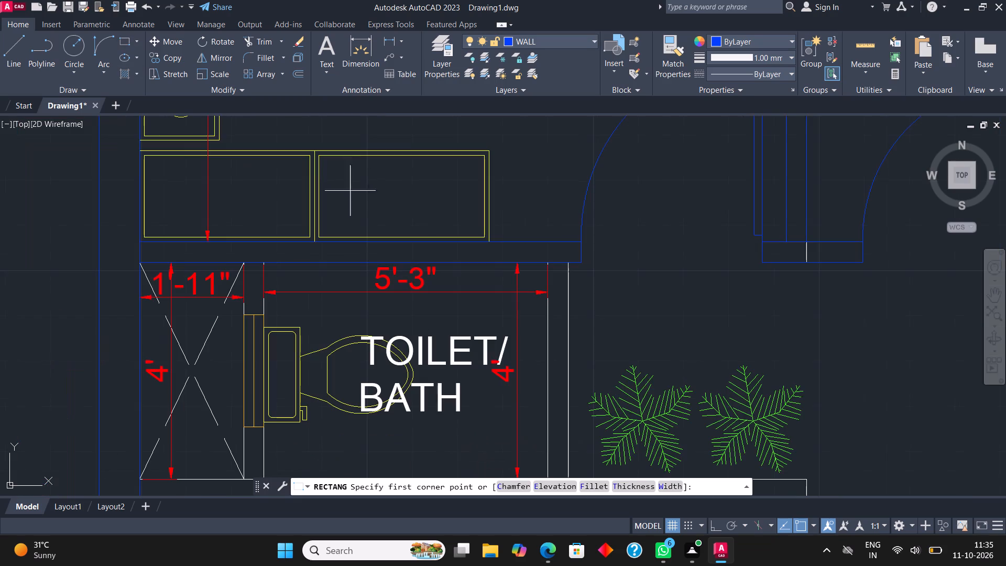
scroll(511, 351, up, 1)
click(568, 210)
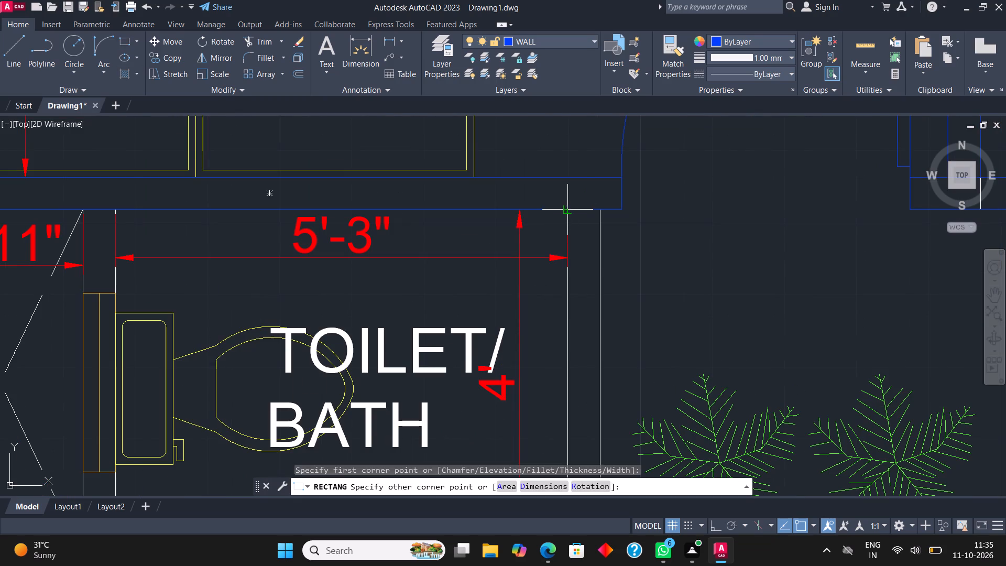
scroll(567, 216, down, 2)
scroll(581, 346, up, 2)
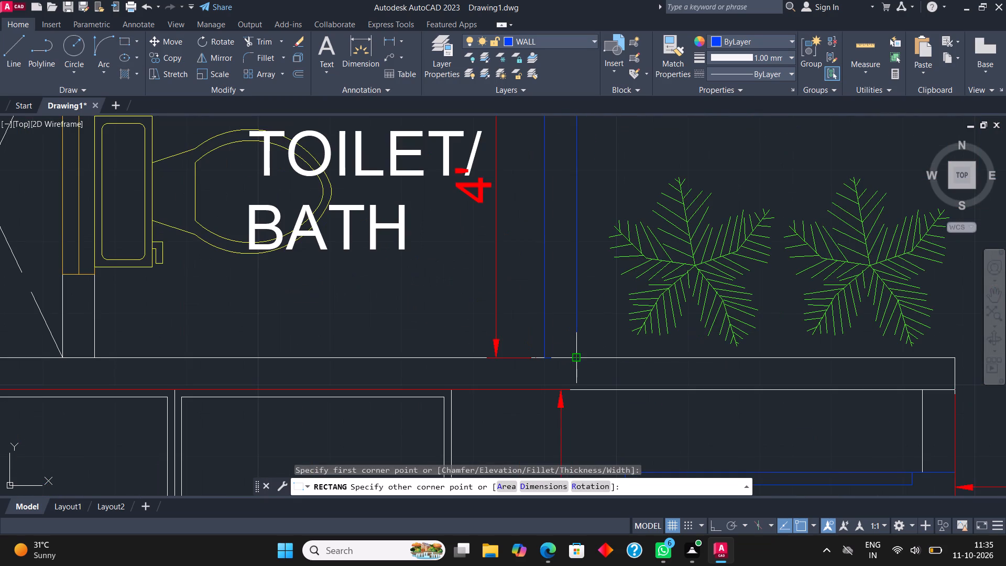
click(578, 355)
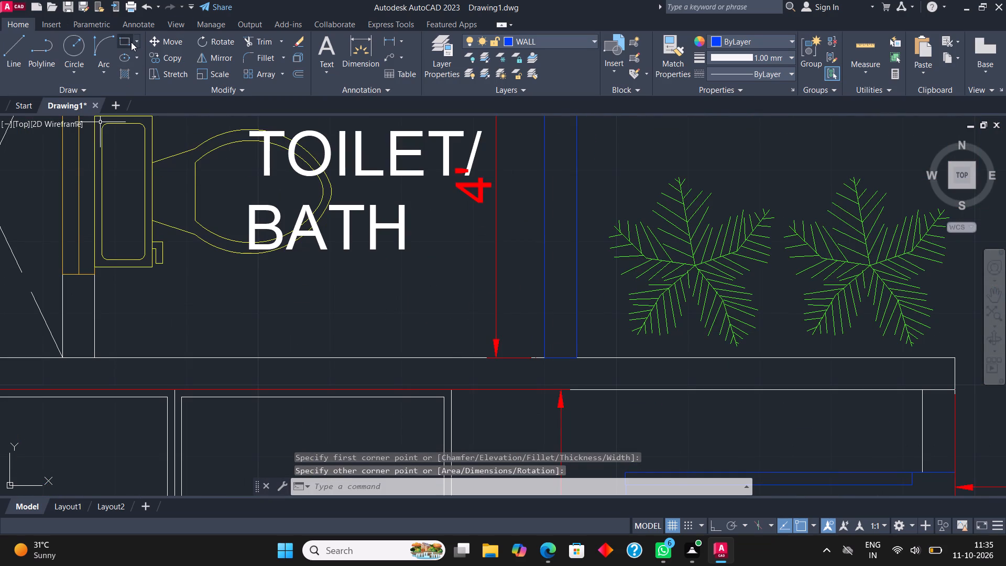
Draw a rectangle over the wall between the left toilet/bath and the lower bedroom, from the outer wall to its end past the plants.
click(127, 42)
scroll(356, 245, down, 2)
scroll(143, 306, up, 3)
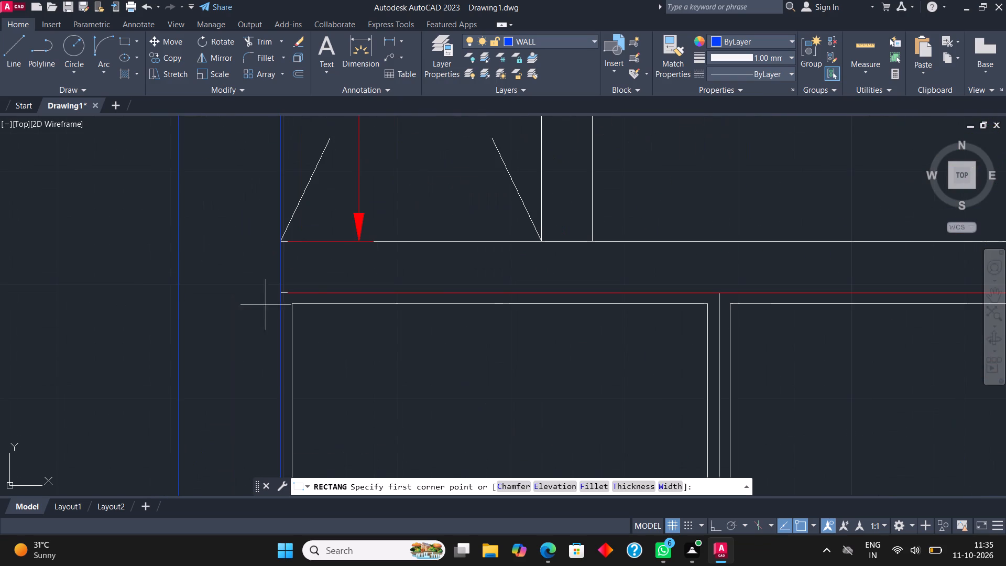
click(280, 292)
scroll(280, 292, down, 3)
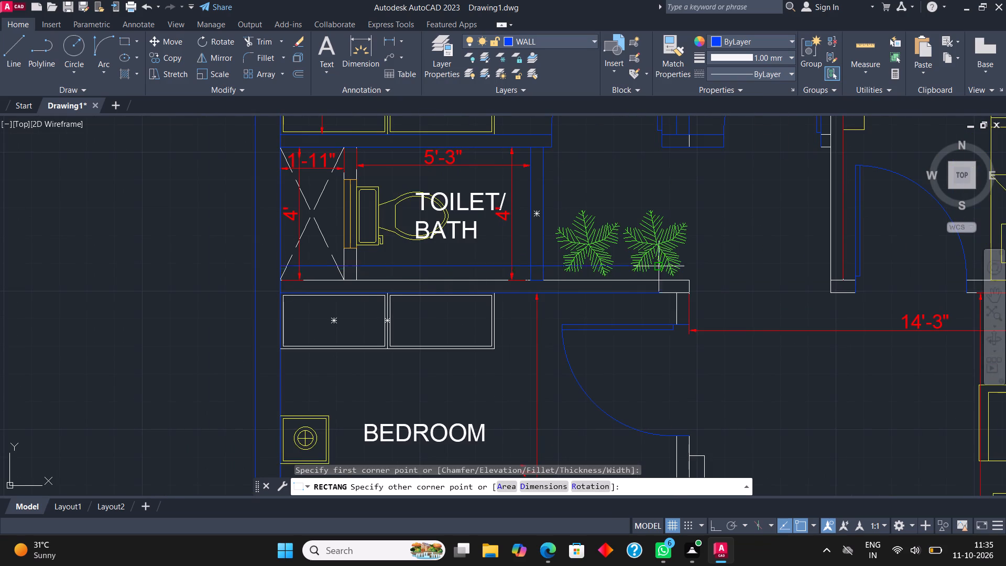
click(690, 281)
middle_drag(582, 214, 348, 201)
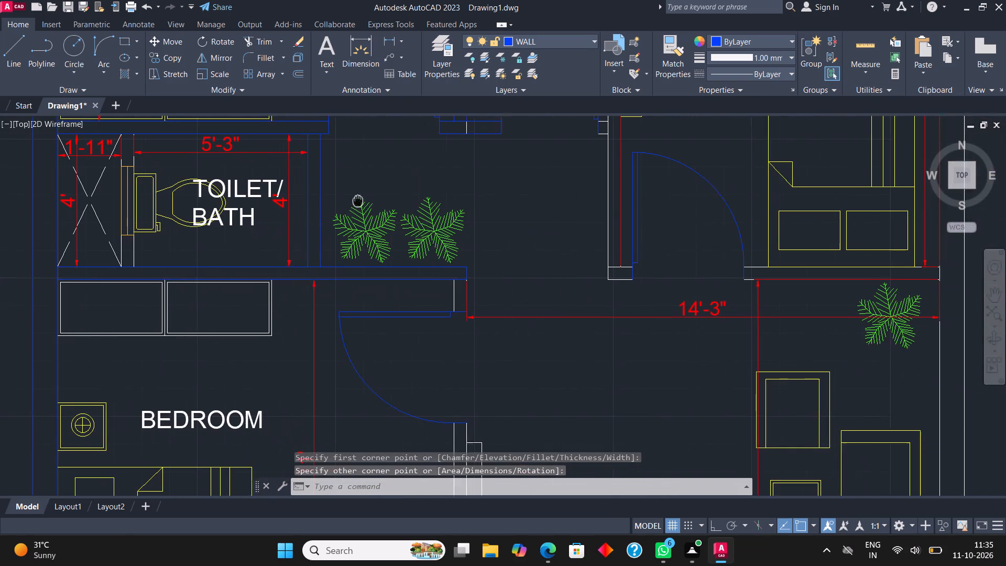
Draw a rectangle over the short wall piece between the toilet/bath wall's end and the lower bedroom's door.
middle_drag(348, 201, 348, 202)
click(127, 39)
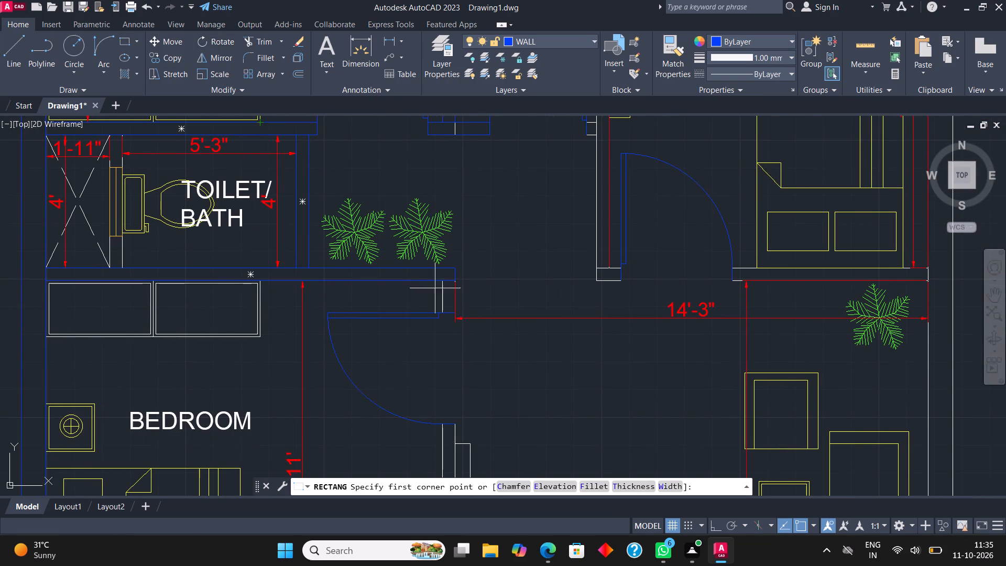
scroll(440, 298, up, 3)
click(489, 356)
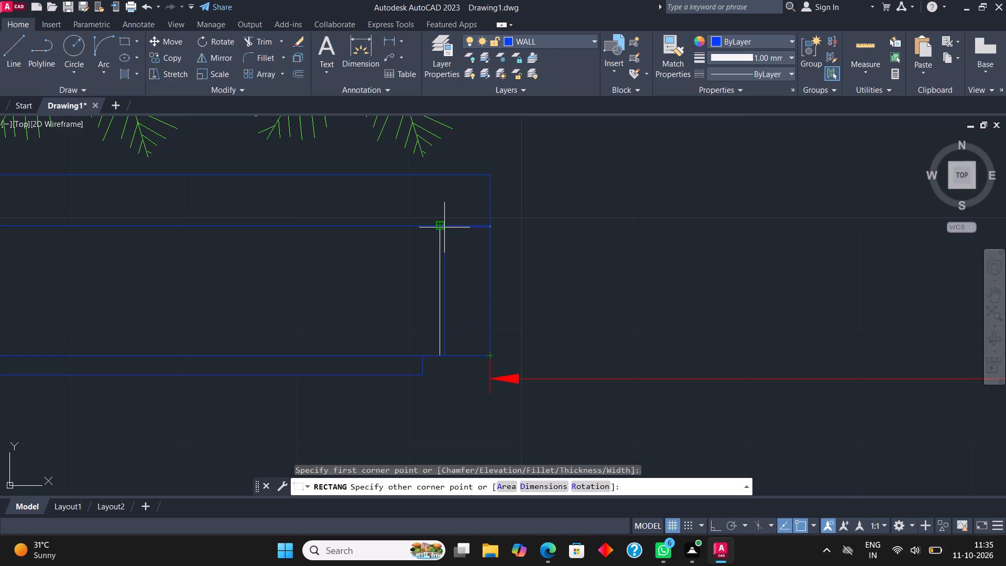
click(444, 227)
Draw a rectangle over the wall between the lower bedroom and the drawing area, from the door to the wall's bottom corner.
scroll(484, 221, down, 5)
scroll(488, 328, up, 1)
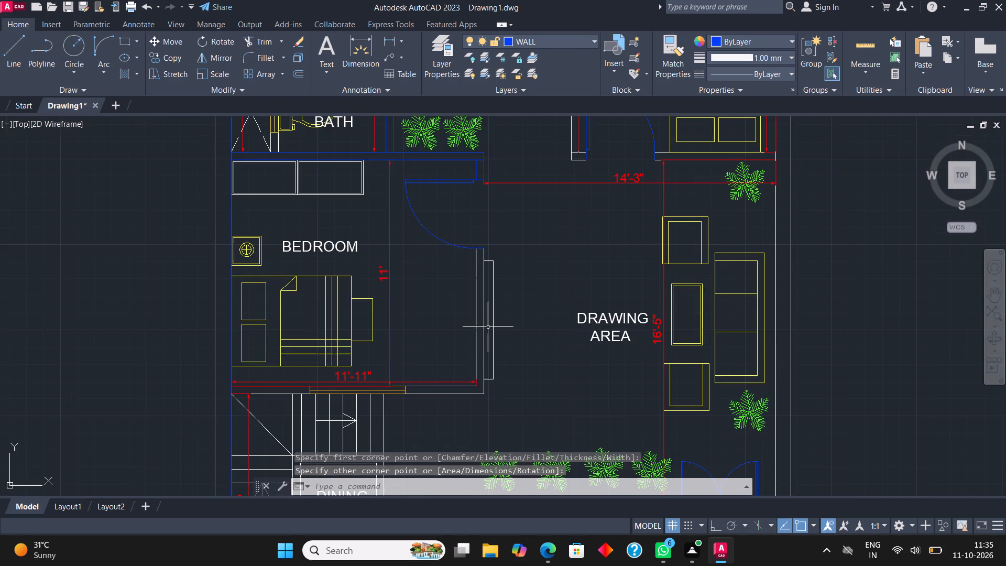
click(119, 38)
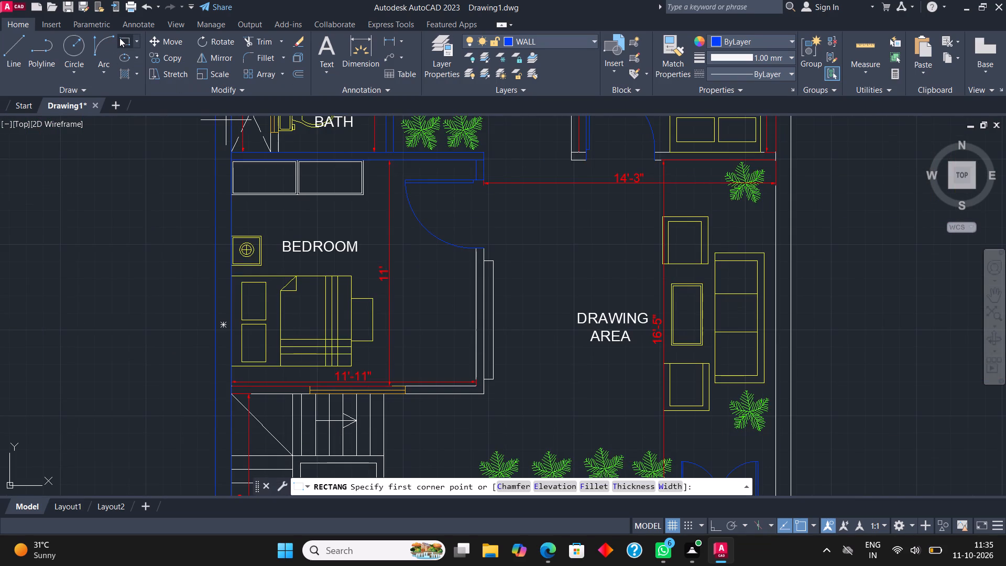
scroll(488, 279, up, 2)
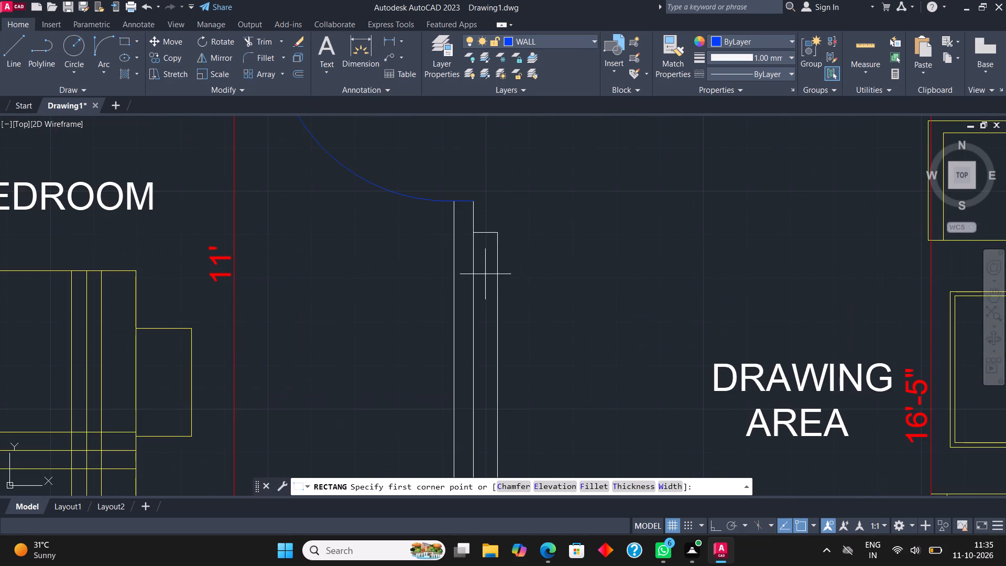
click(453, 204)
scroll(453, 204, down, 2)
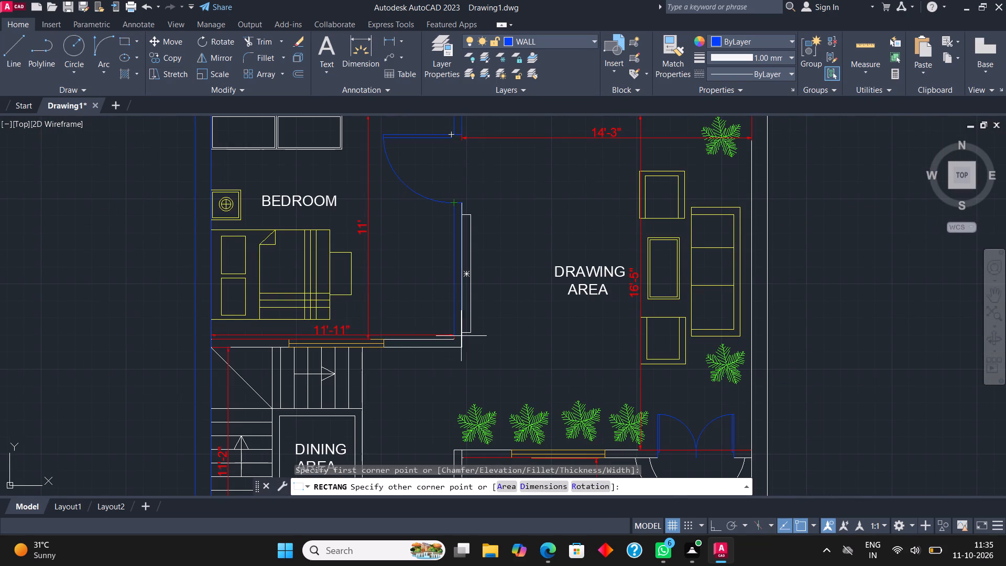
click(463, 344)
Draw rectangles over both parts of the wall between the lower bedroom and the stairs, one on each side of the window.
click(124, 40)
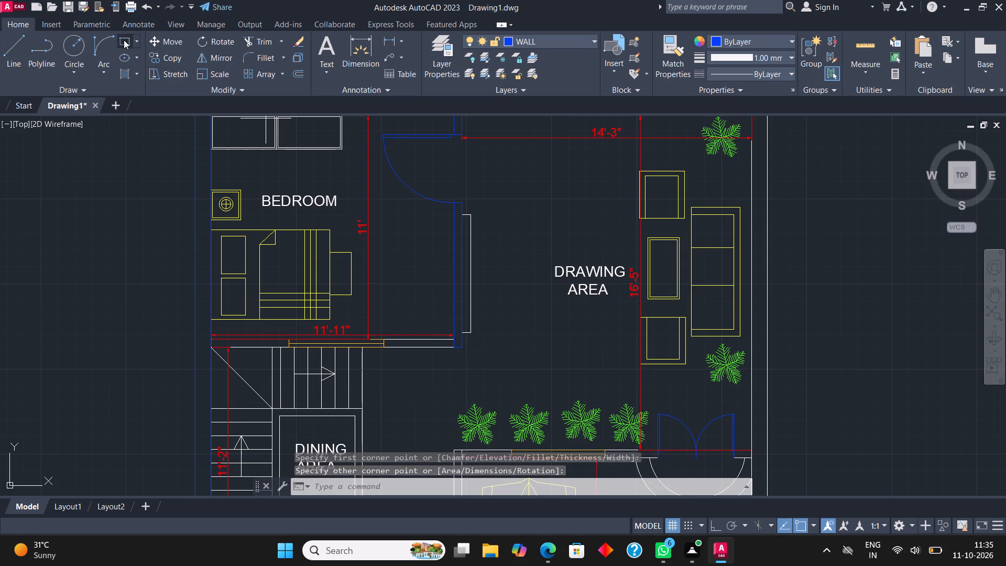
scroll(383, 347, up, 3)
click(379, 349)
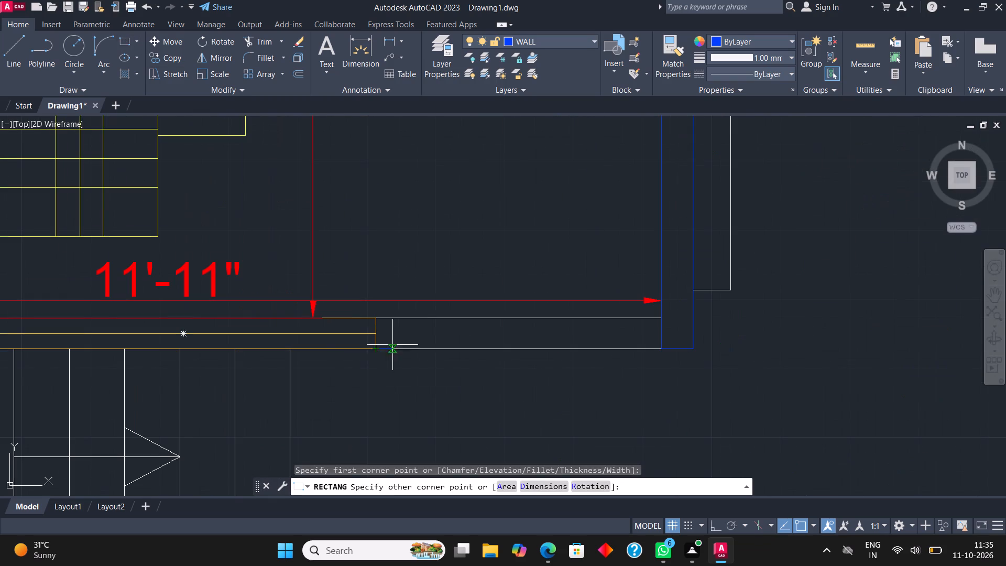
click(657, 319)
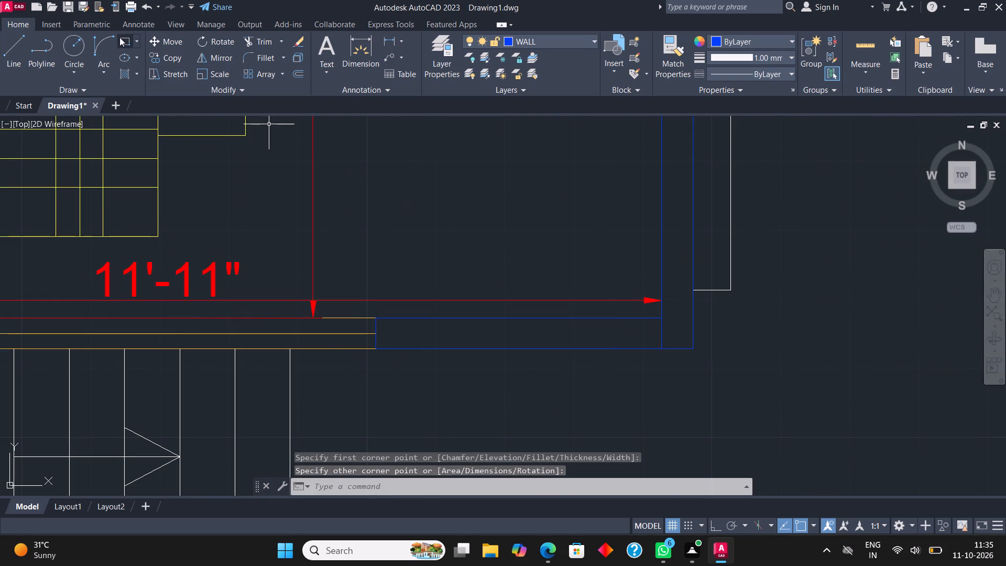
click(121, 37)
scroll(406, 144, down, 2)
scroll(140, 200, up, 2)
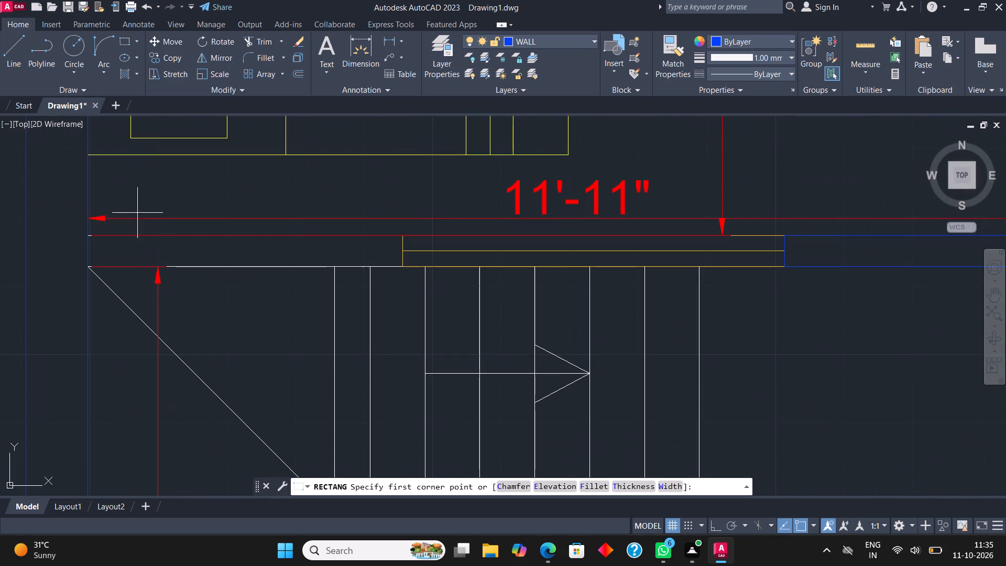
click(86, 266)
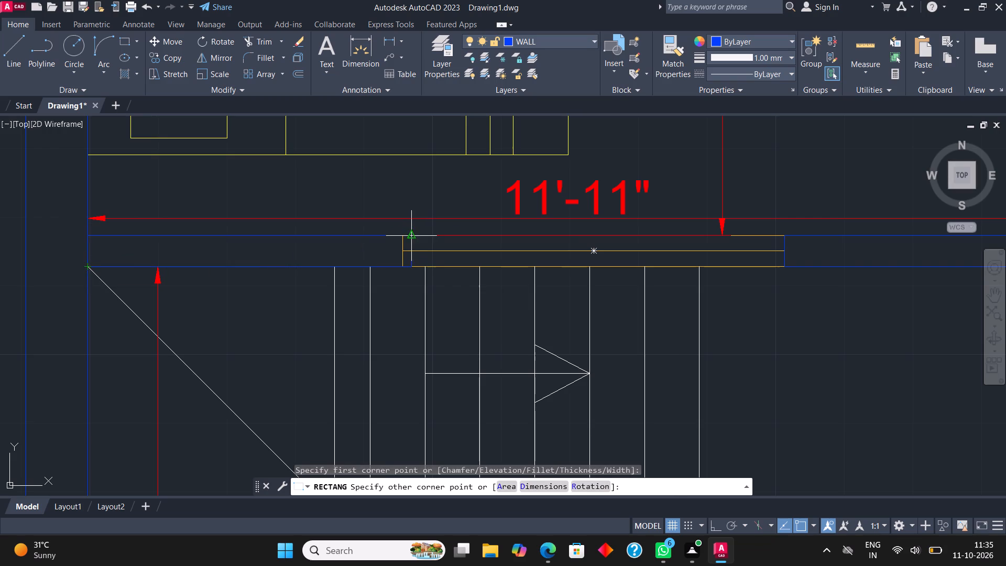
click(403, 233)
Draw a rectangle over the wall between the stairs and the kitchen, from the outer wall to the kitchen door.
scroll(373, 195, down, 2)
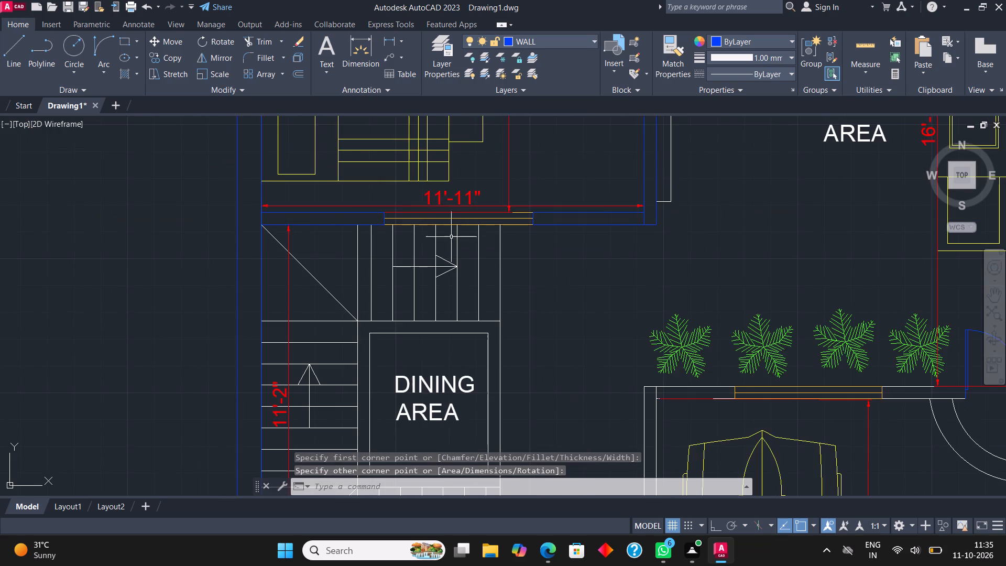
scroll(402, 224, down, 2)
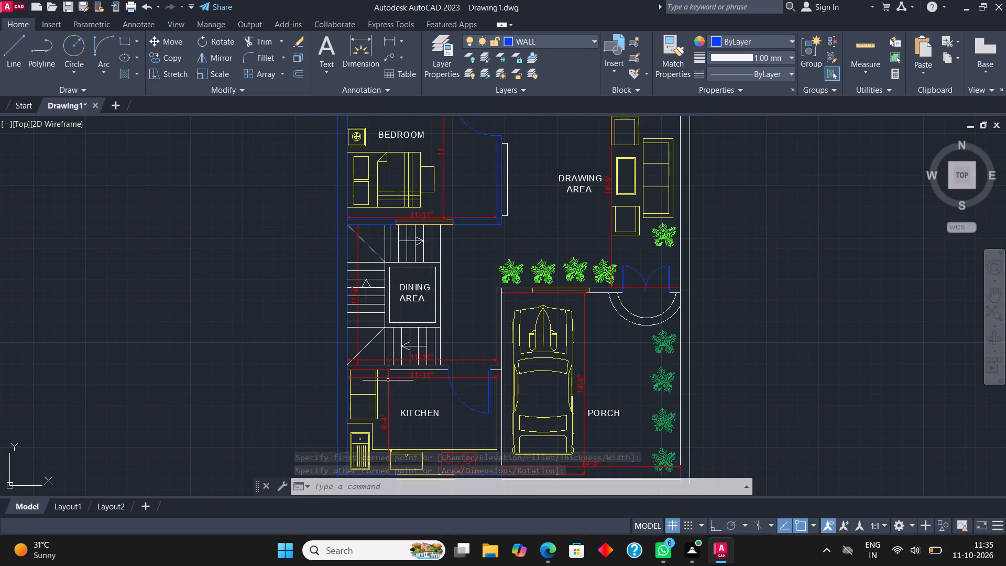
scroll(388, 380, up, 2)
middle_drag(388, 380, 400, 337)
scroll(400, 335, up, 1)
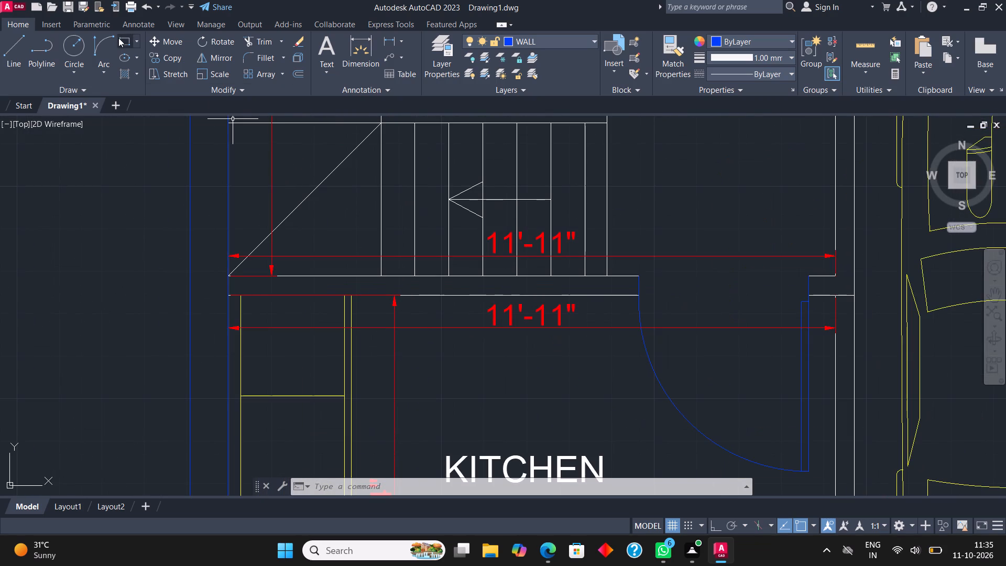
click(125, 39)
click(227, 298)
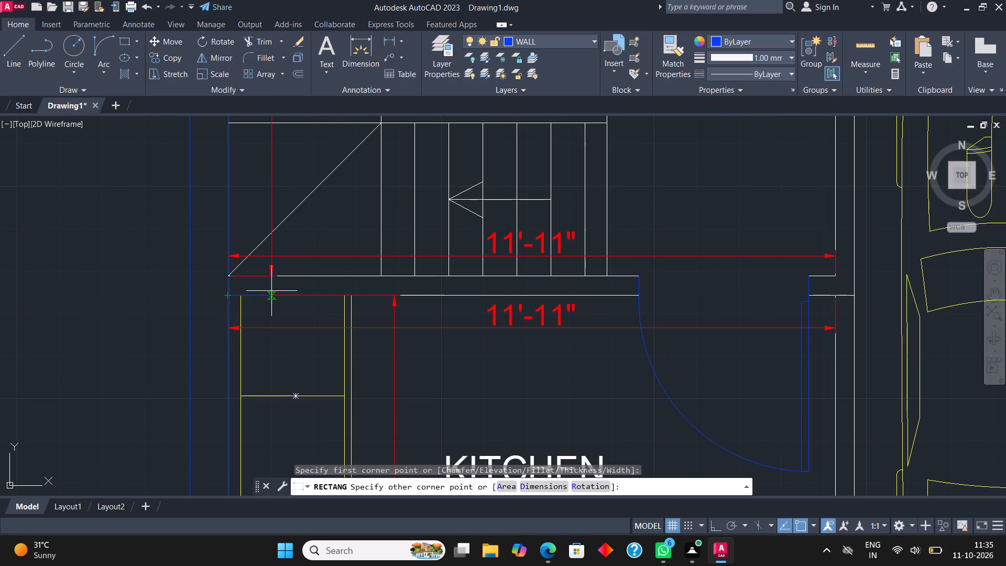
click(632, 275)
Draw a rectangle over the wall above the porch, from its corner on the dining side to the window.
scroll(427, 295, down, 2)
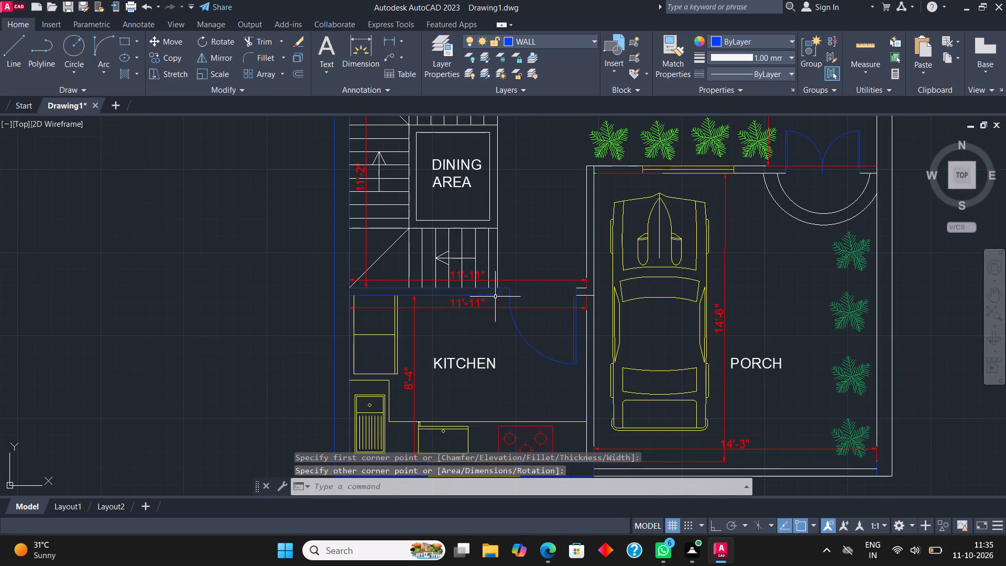
scroll(594, 297, up, 1)
middle_drag(585, 297, 401, 322)
scroll(386, 252, down, 1)
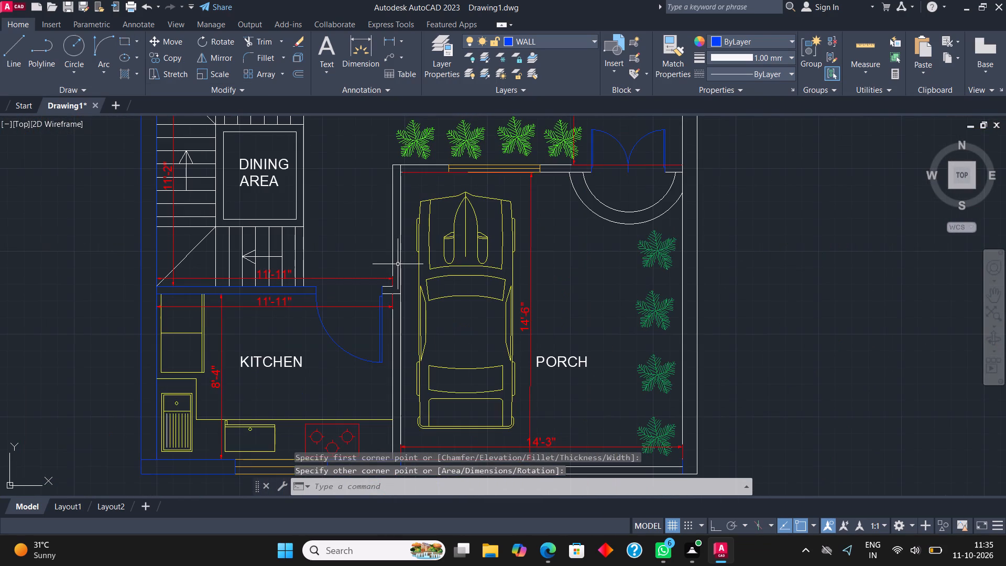
click(125, 41)
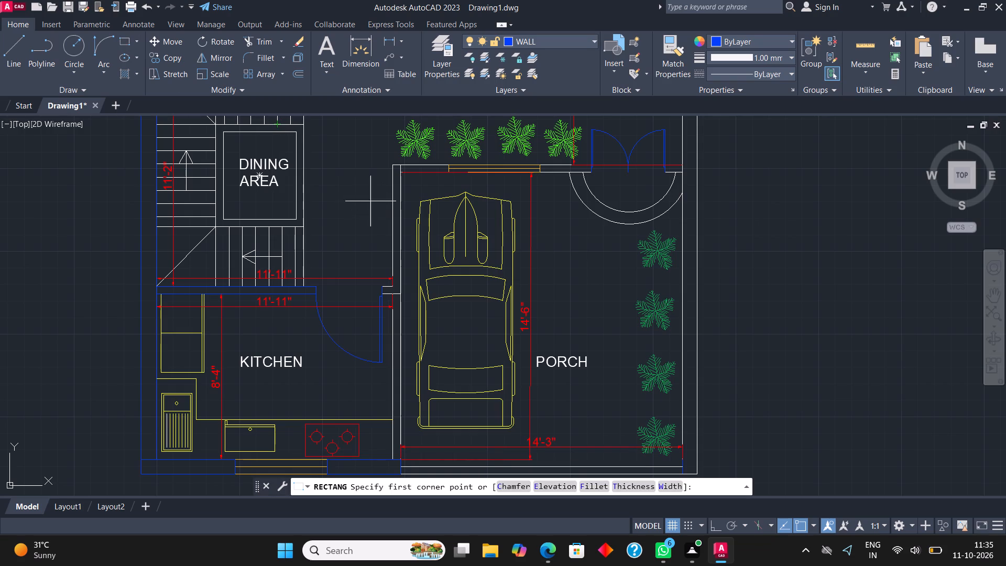
scroll(400, 170, up, 1)
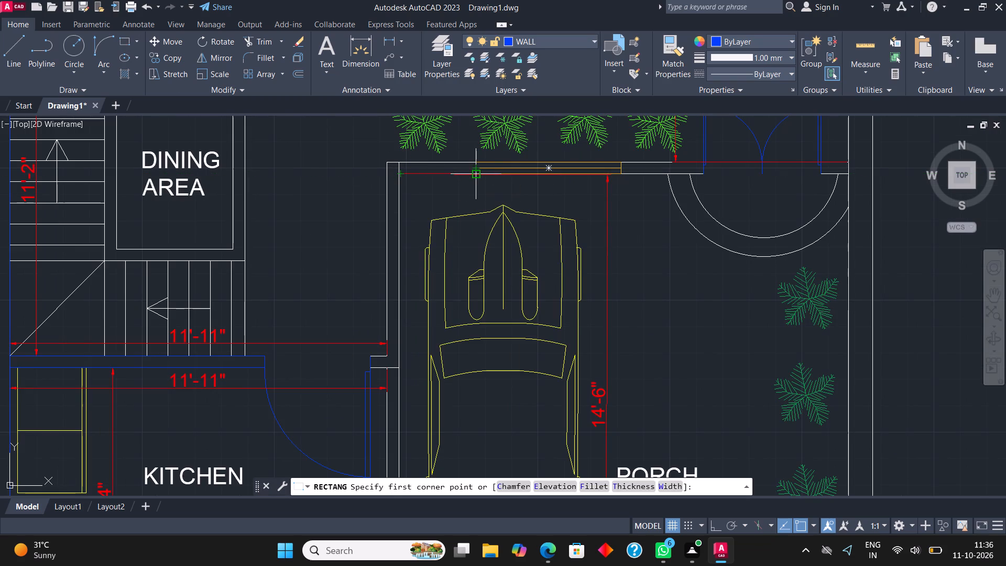
click(476, 178)
click(387, 162)
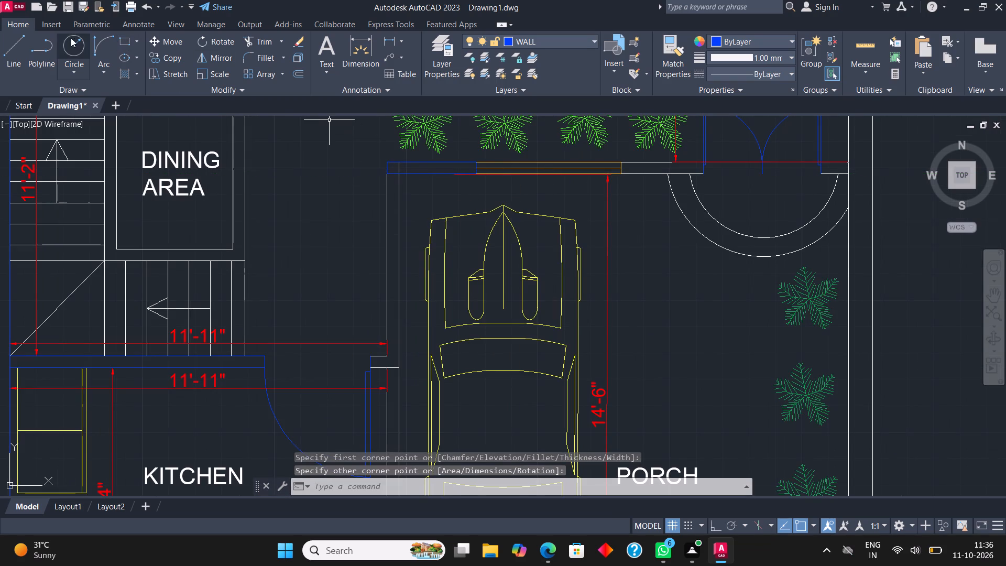
Draw a rectangle over the long wall beside the car, from the wall above the porch down to the kitchen's bottom wall.
click(123, 38)
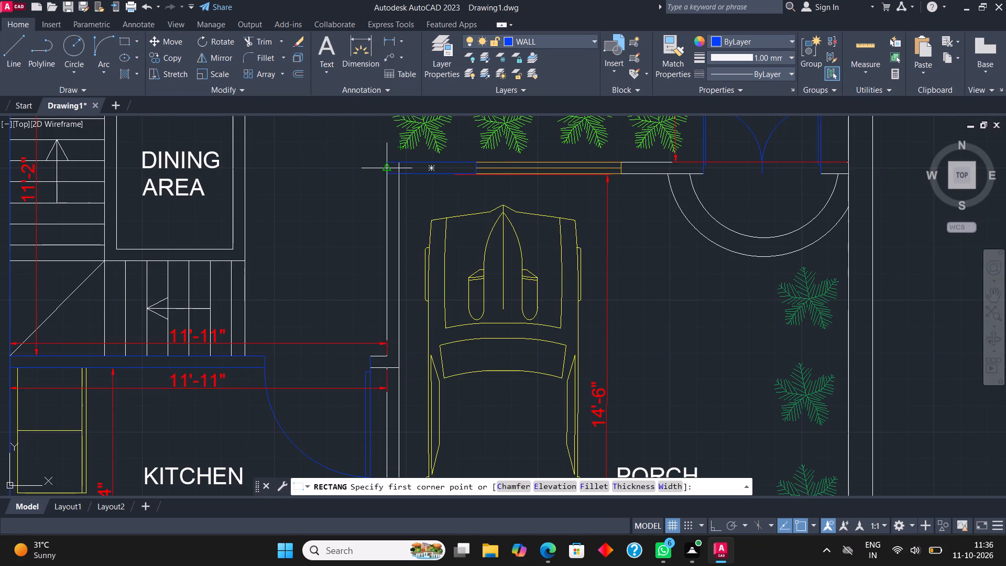
click(386, 173)
scroll(386, 173, down, 3)
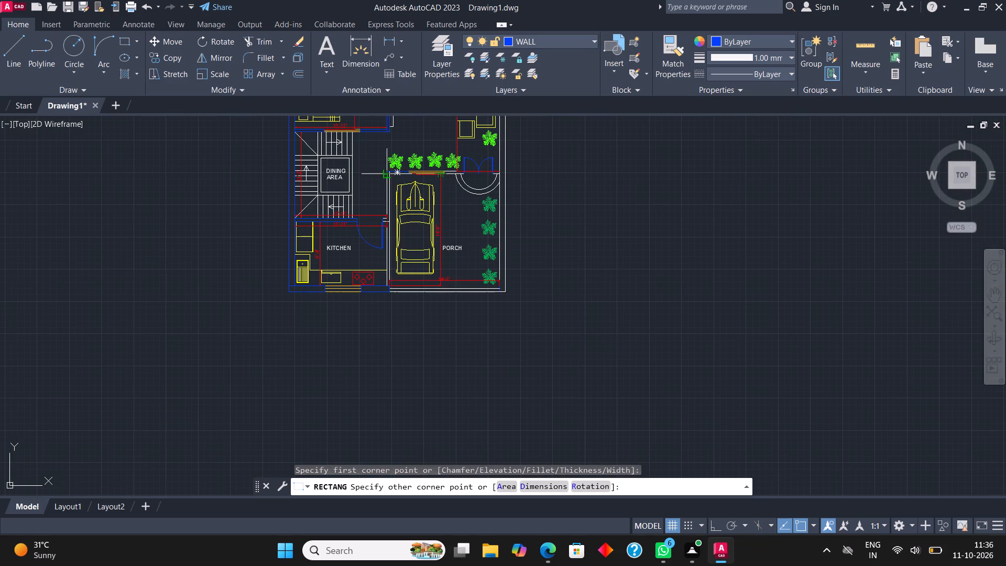
scroll(393, 274, up, 6)
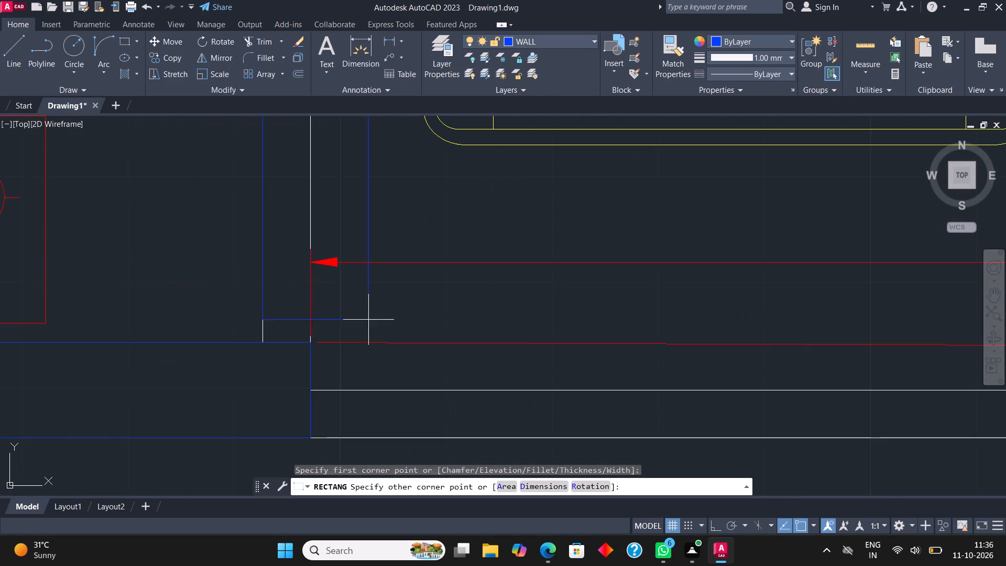
click(314, 343)
Draw a rectangle over the wall above the porch, from the window to the double entrance door.
scroll(411, 279, down, 4)
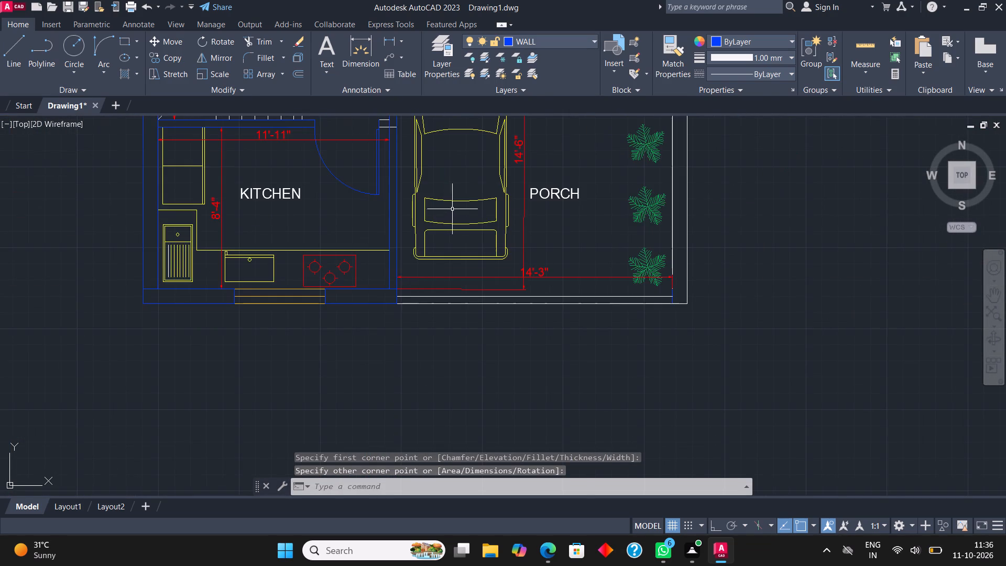
middle_drag(445, 206, 443, 366)
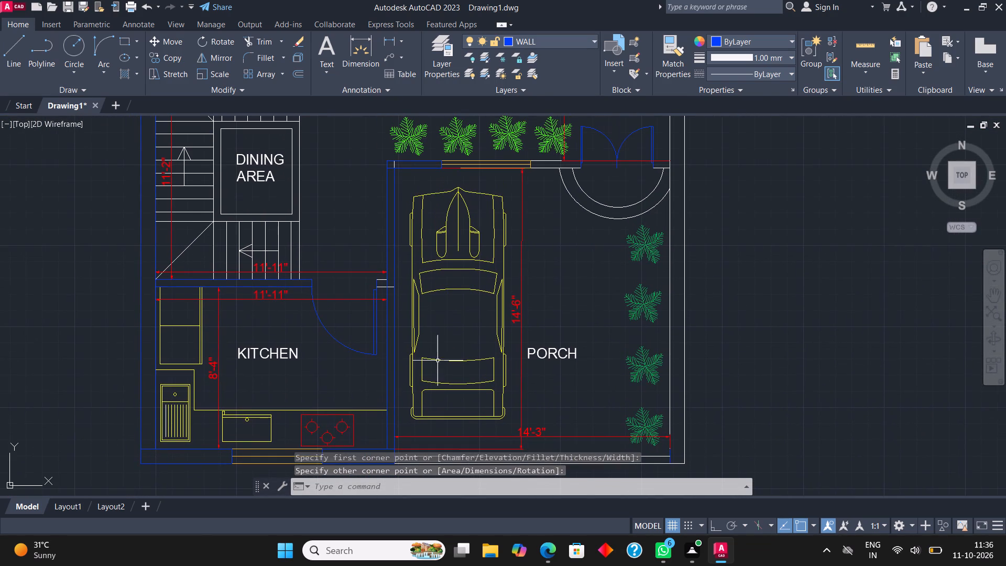
middle_drag(447, 225, 406, 268)
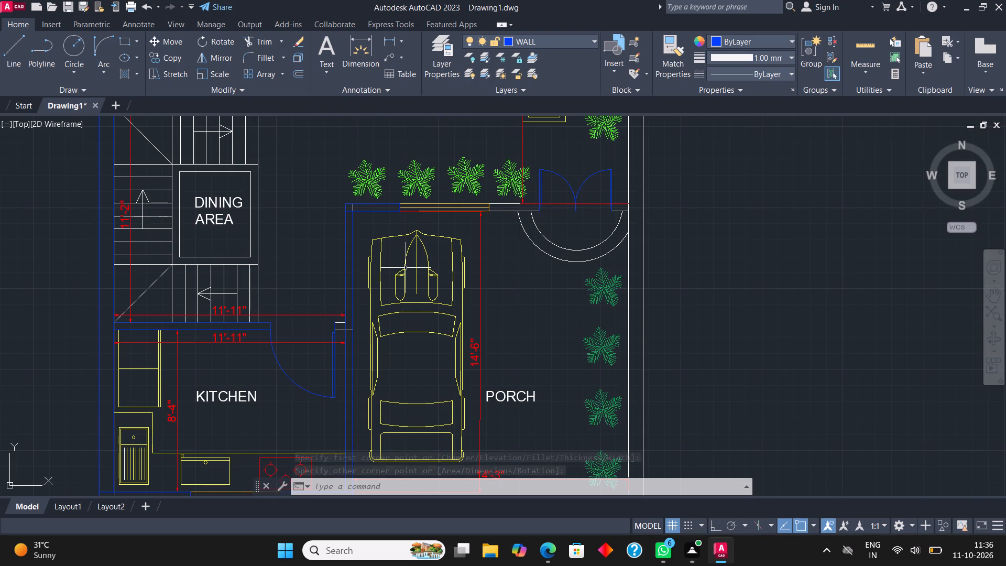
scroll(406, 268, up, 1)
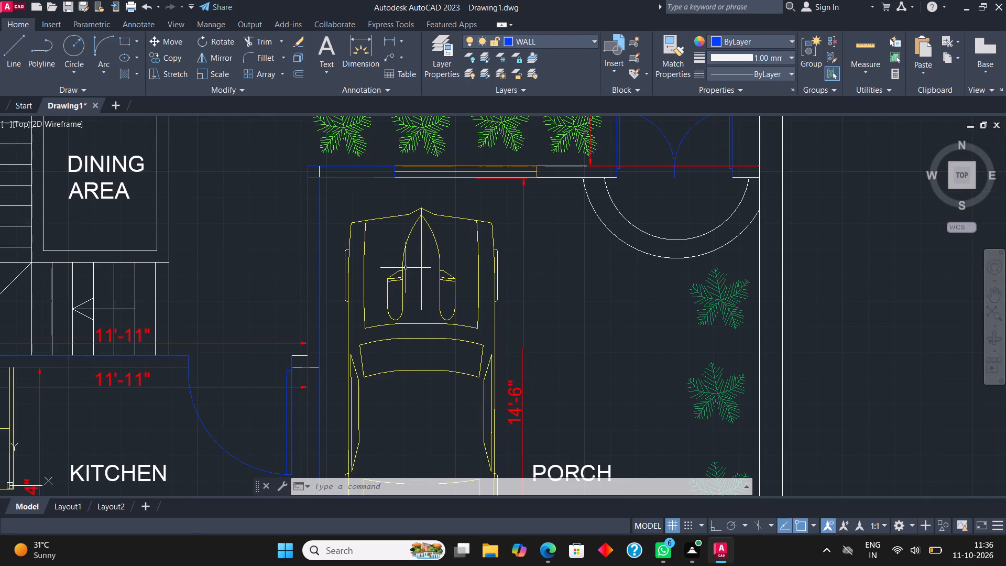
click(126, 39)
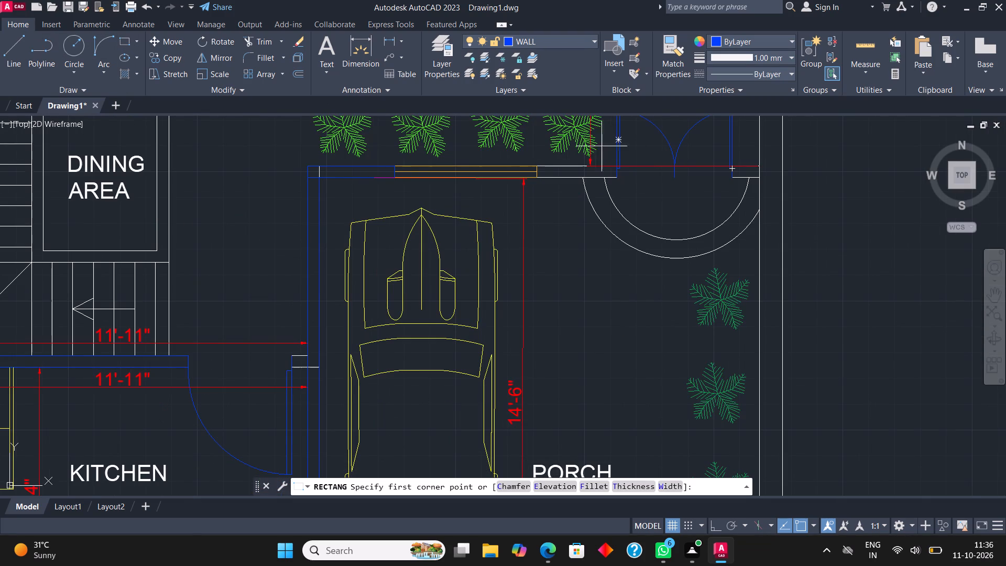
middle_drag(596, 166, 583, 194)
scroll(583, 194, up, 3)
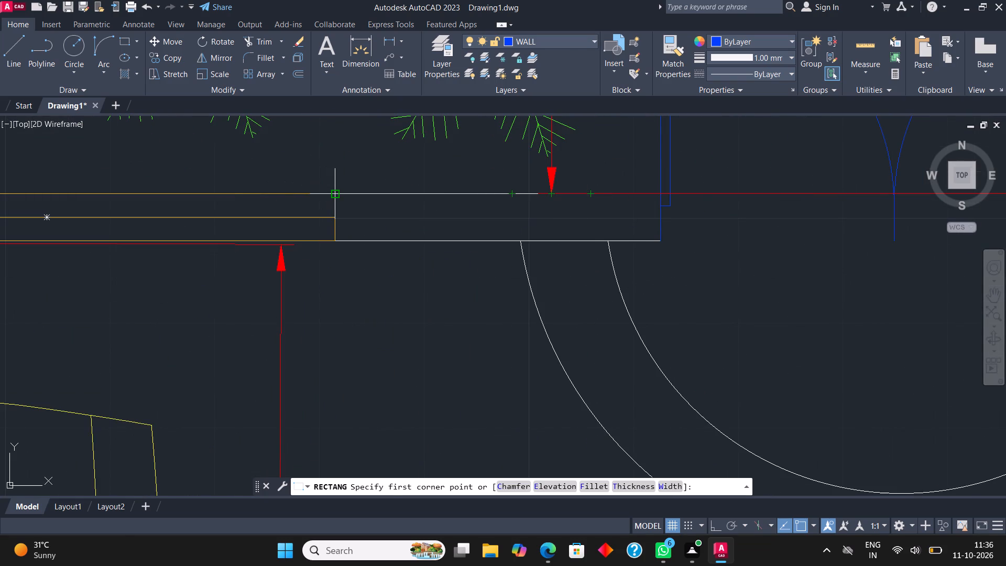
click(332, 191)
click(660, 245)
On layer WALL 2, draw a rectangle over the top outer wall above the toilet/bath, from the O.T.S. to the outer side wall.
scroll(444, 260, down, 3)
scroll(433, 198, down, 1)
middle_drag(314, 187, 336, 202)
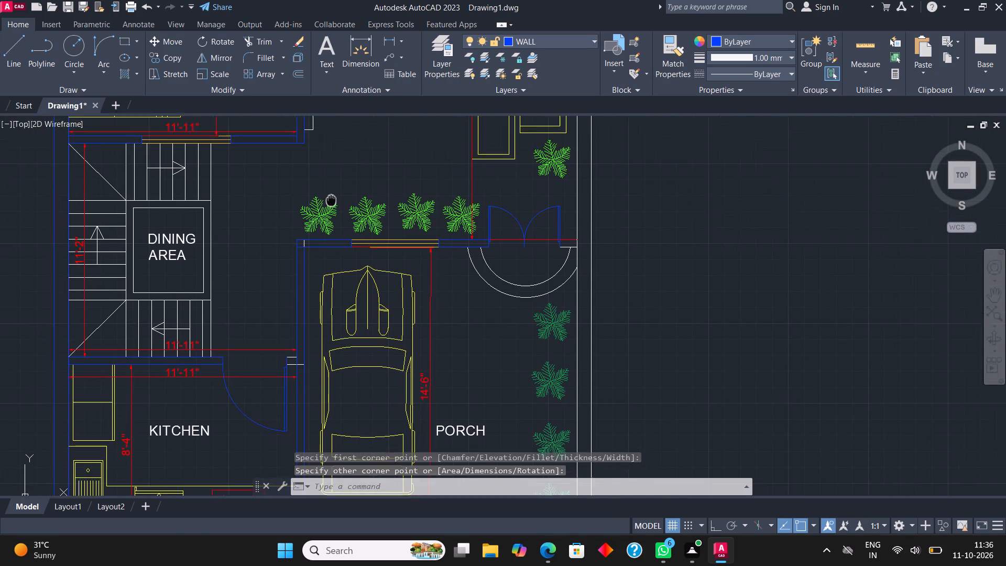
middle_drag(336, 202, 364, 226)
middle_drag(374, 240, 370, 318)
middle_drag(443, 217, 443, 342)
scroll(467, 260, down, 1)
middle_drag(470, 245, 412, 363)
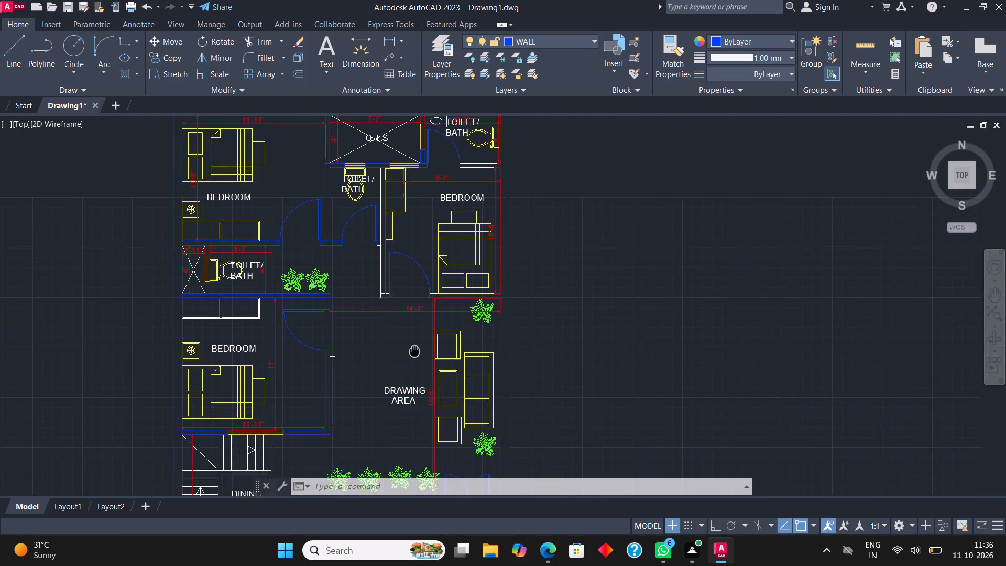
middle_drag(412, 363, 400, 404)
click(564, 40)
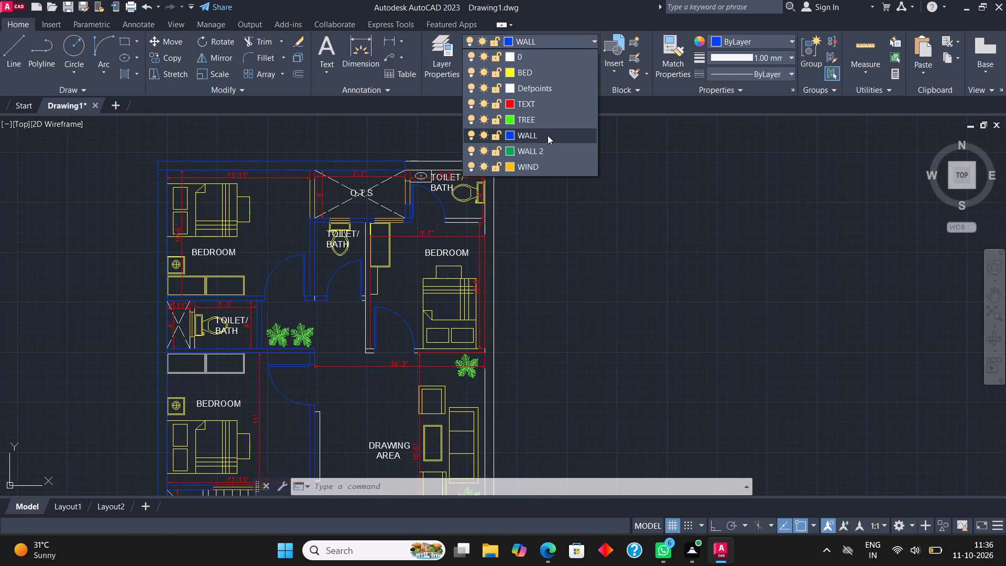
click(548, 153)
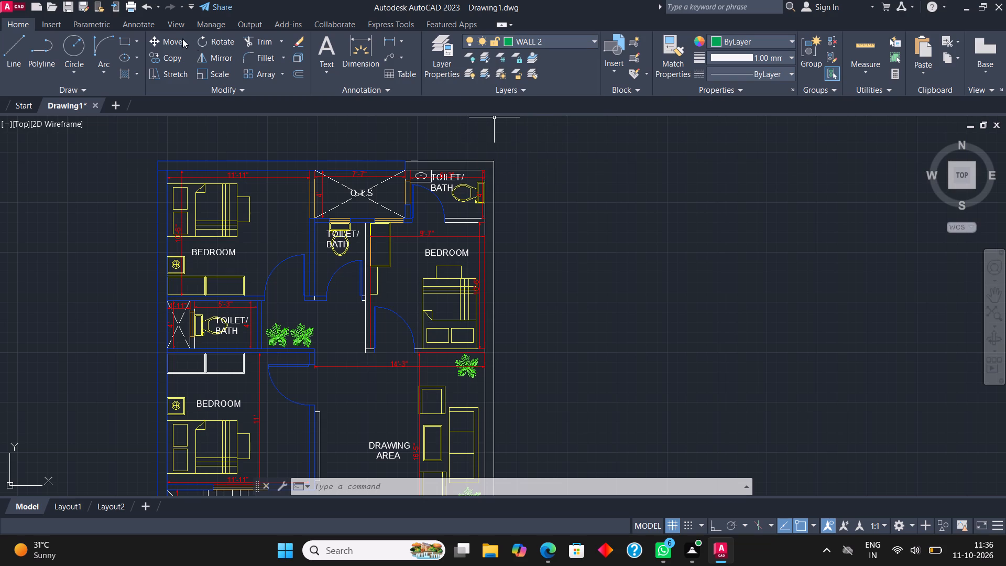
click(125, 39)
scroll(384, 140, up, 2)
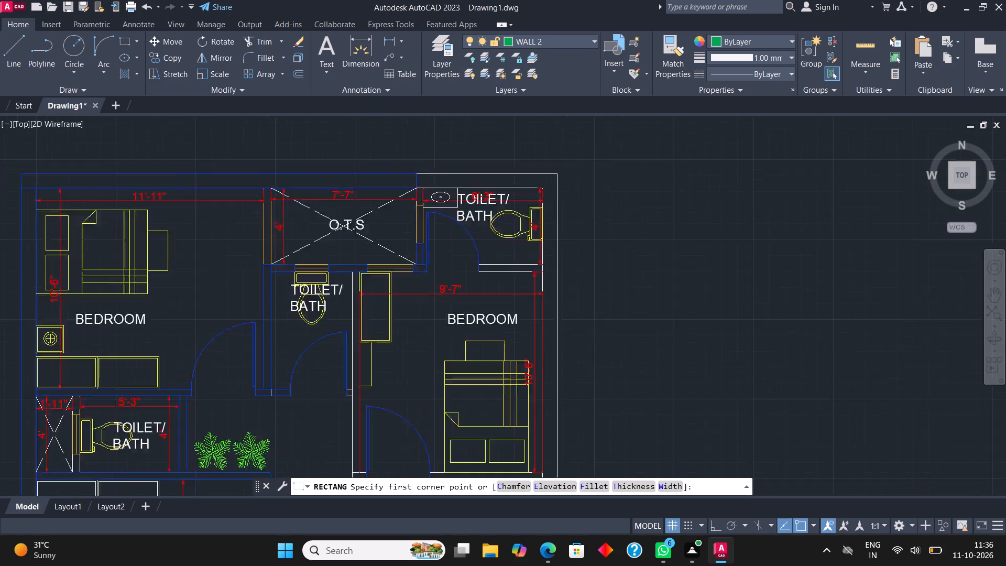
click(437, 195)
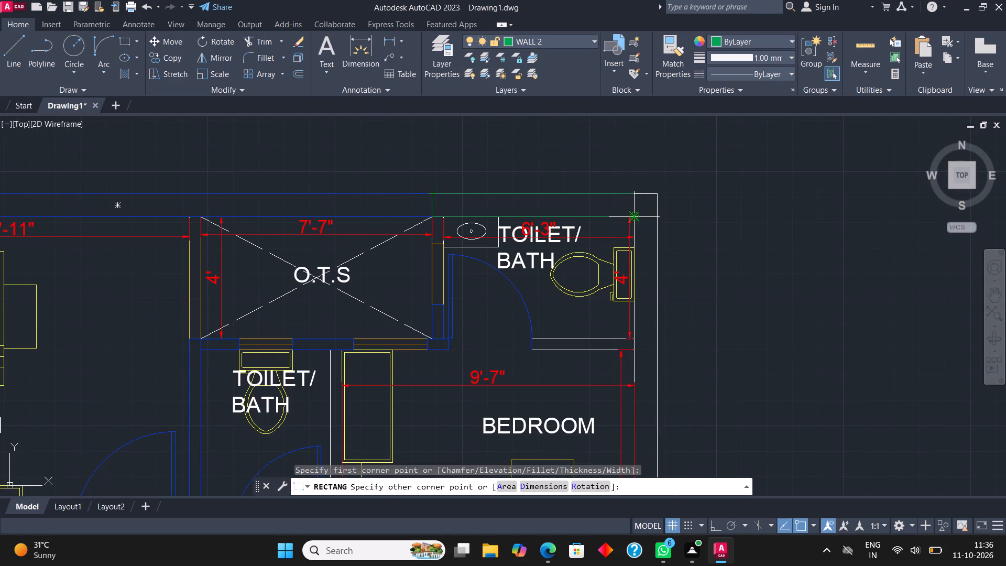
click(637, 219)
Draw a rectangle over the full-length outer side wall, from the toilet/bath's top corner down to the porch's bottom corner.
click(122, 35)
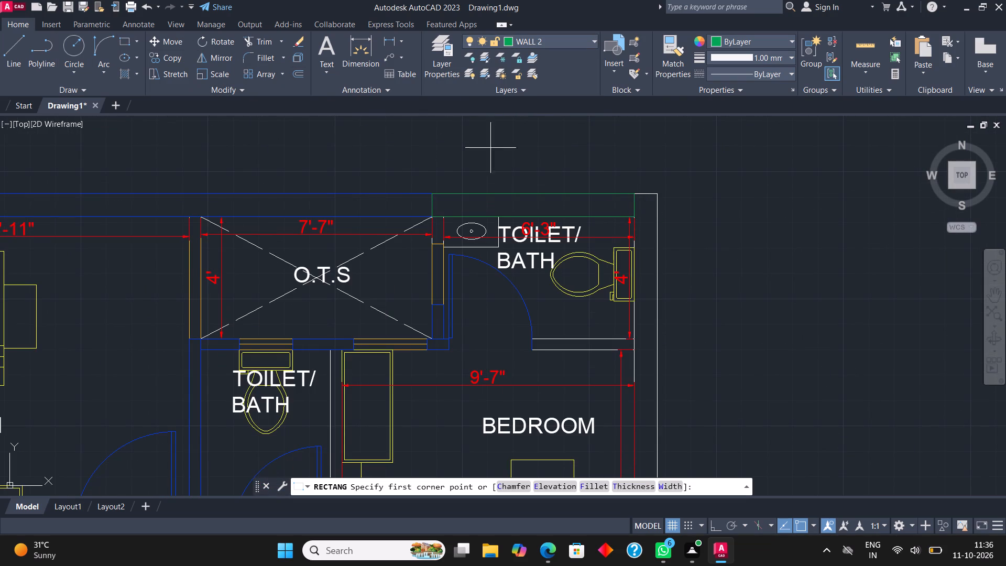
click(636, 191)
scroll(637, 188, down, 3)
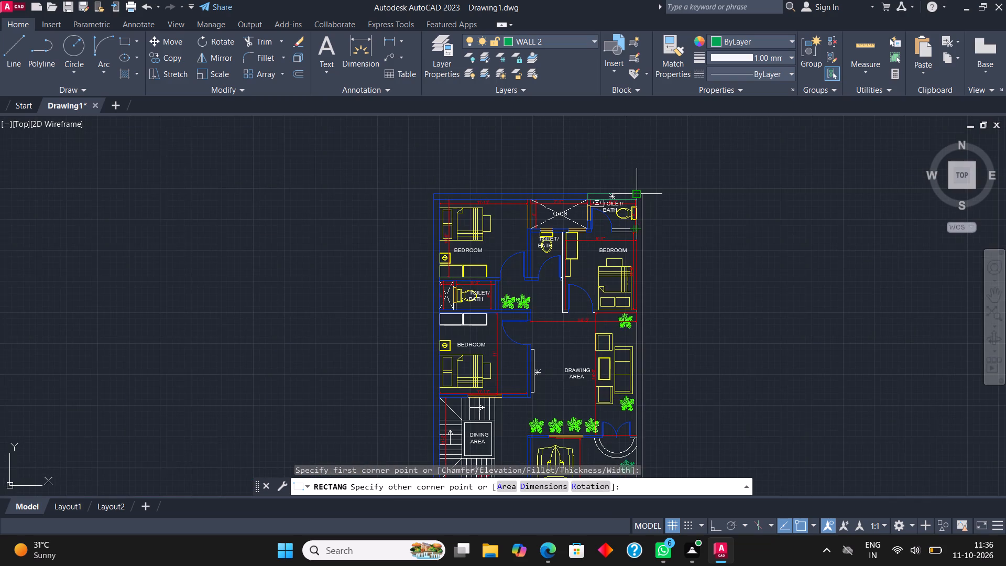
scroll(638, 196, down, 1)
scroll(639, 407, up, 3)
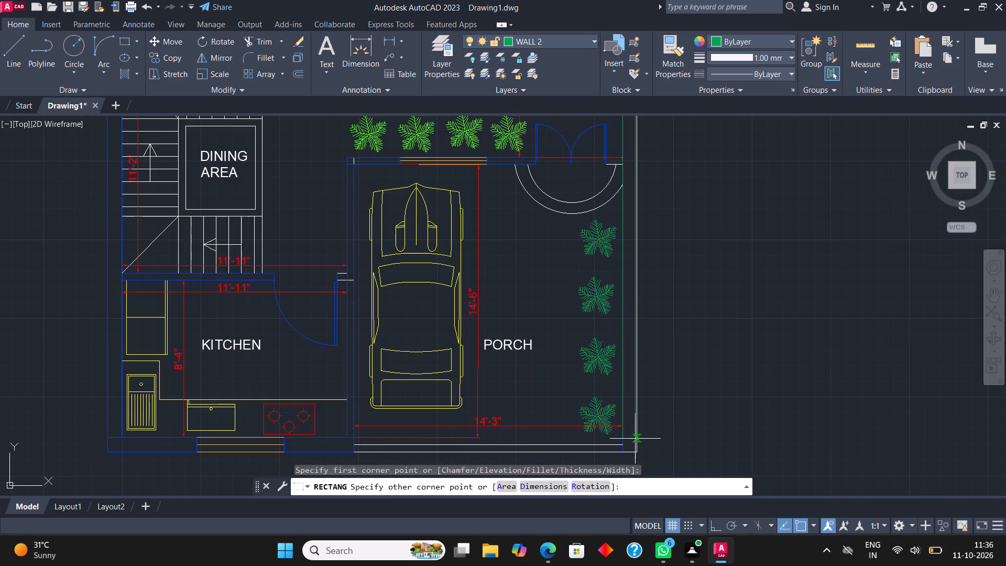
click(639, 448)
Draw a rectangle over the short wall between the double entrance door and the outer side wall.
middle_drag(594, 204, 568, 314)
scroll(591, 274, up, 4)
middle_drag(588, 283, 569, 315)
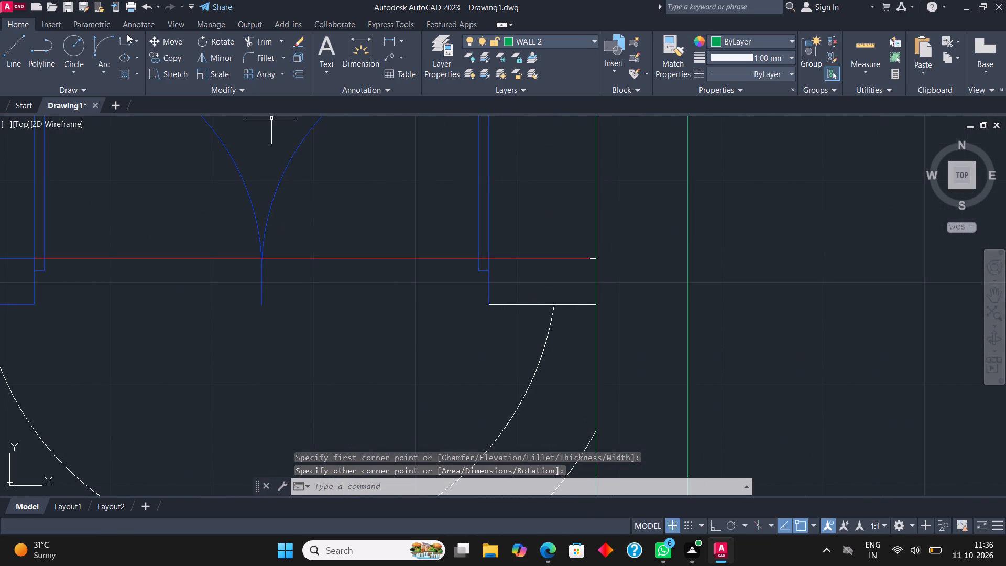
click(127, 34)
click(122, 42)
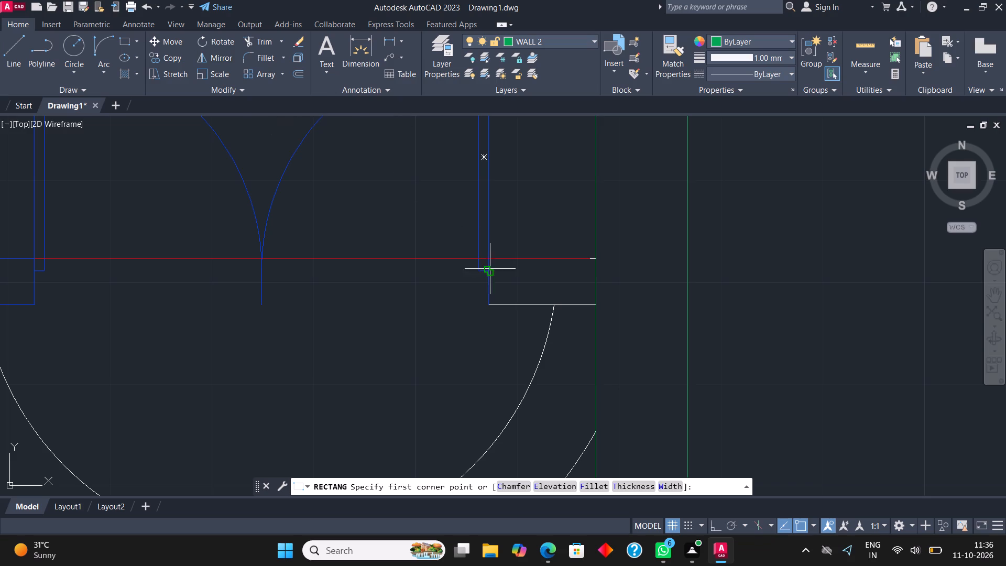
click(491, 305)
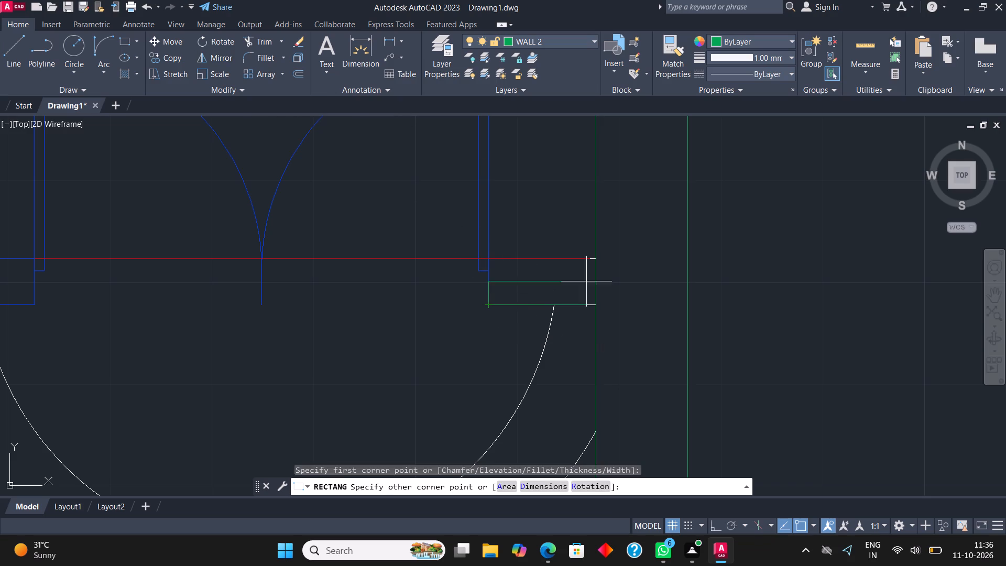
click(593, 255)
Draw a rectangle over the wall between the 9'-7" bedroom and the drawing area, from the outer side wall to the bedroom door.
scroll(480, 311, down, 4)
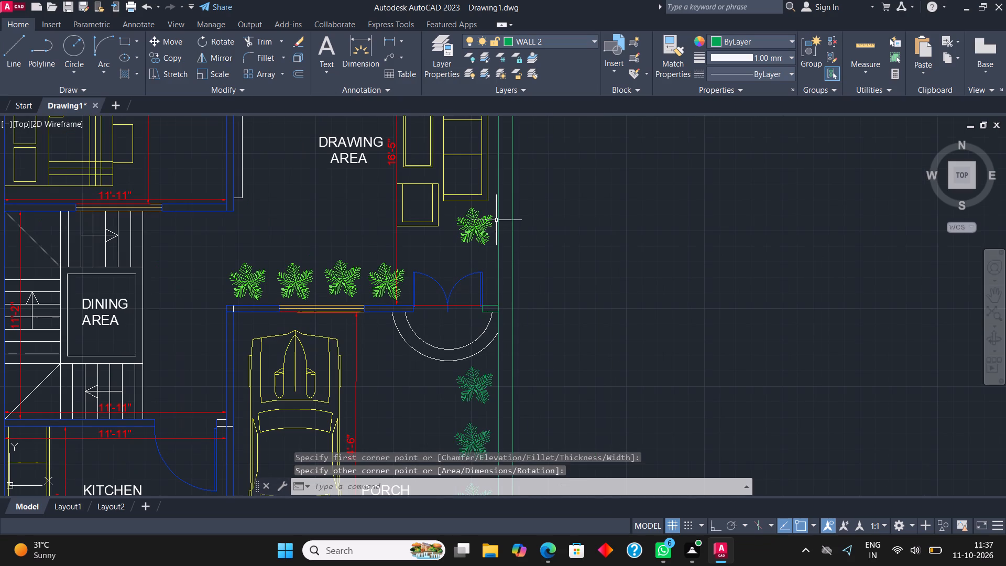
middle_drag(496, 220, 601, 447)
middle_drag(600, 247, 574, 318)
scroll(535, 280, up, 1)
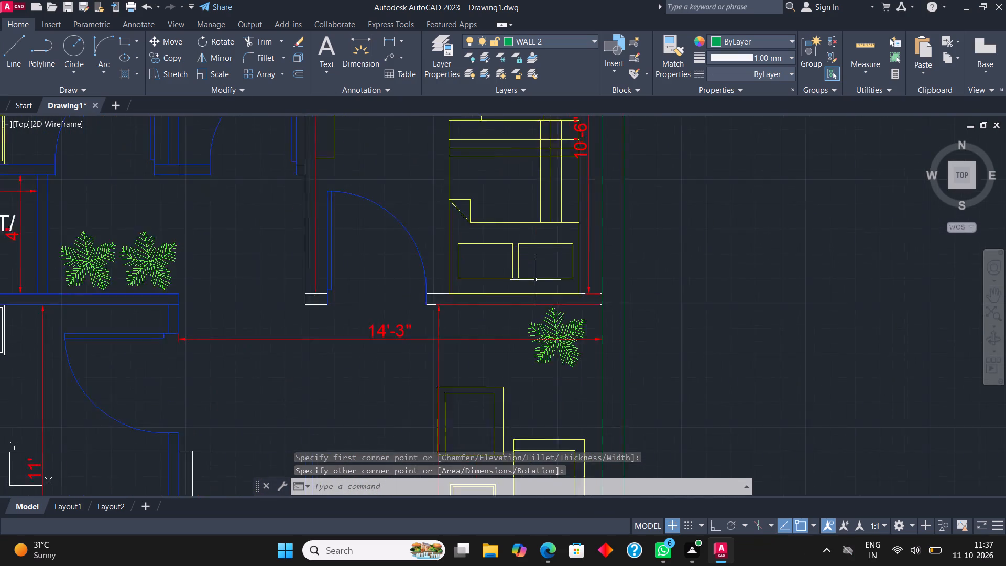
scroll(535, 280, up, 1)
click(123, 41)
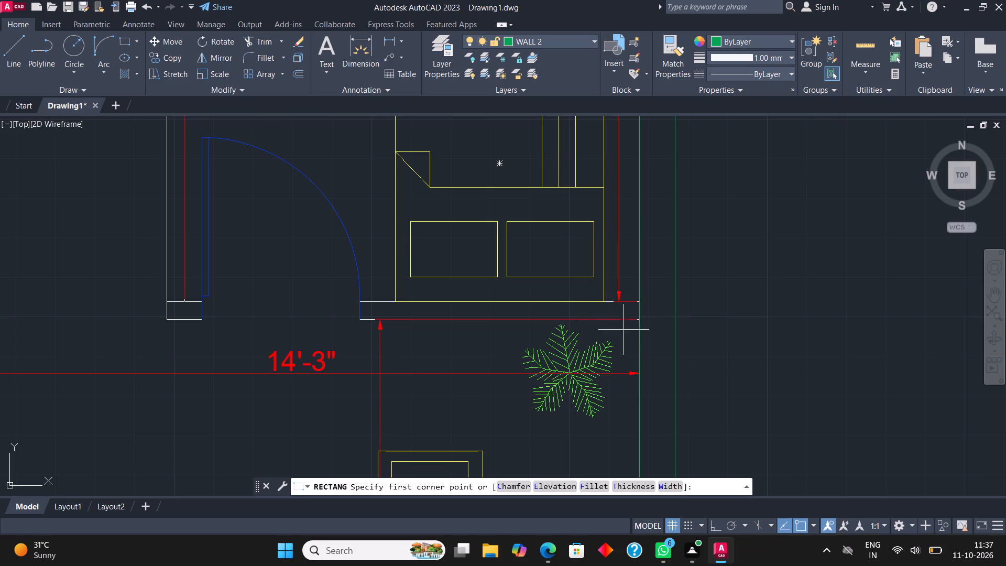
click(637, 318)
click(364, 302)
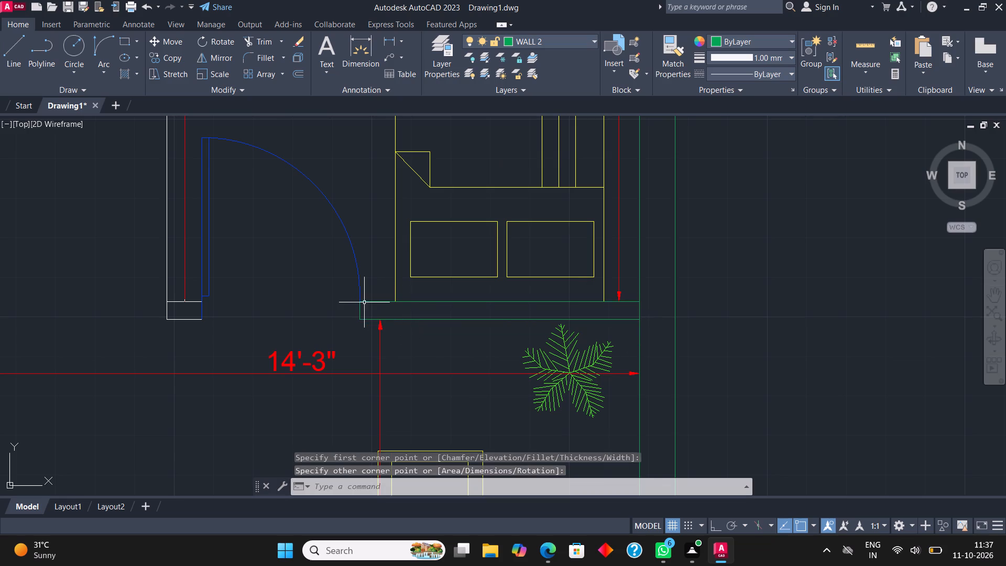
Draw a rectangle over the short wall piece on the hinge side of the 9'-7" bedroom's door.
click(128, 40)
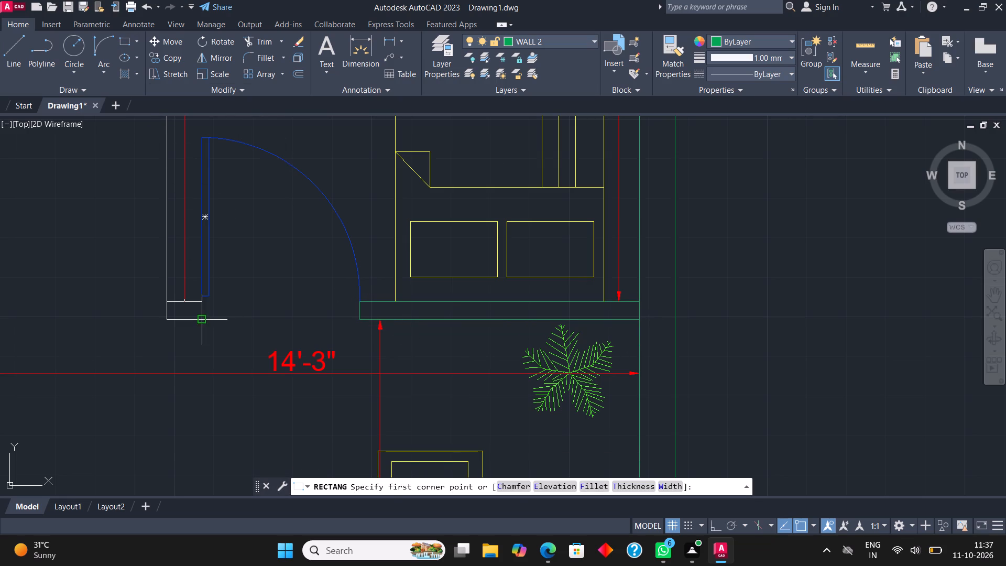
click(201, 323)
click(162, 306)
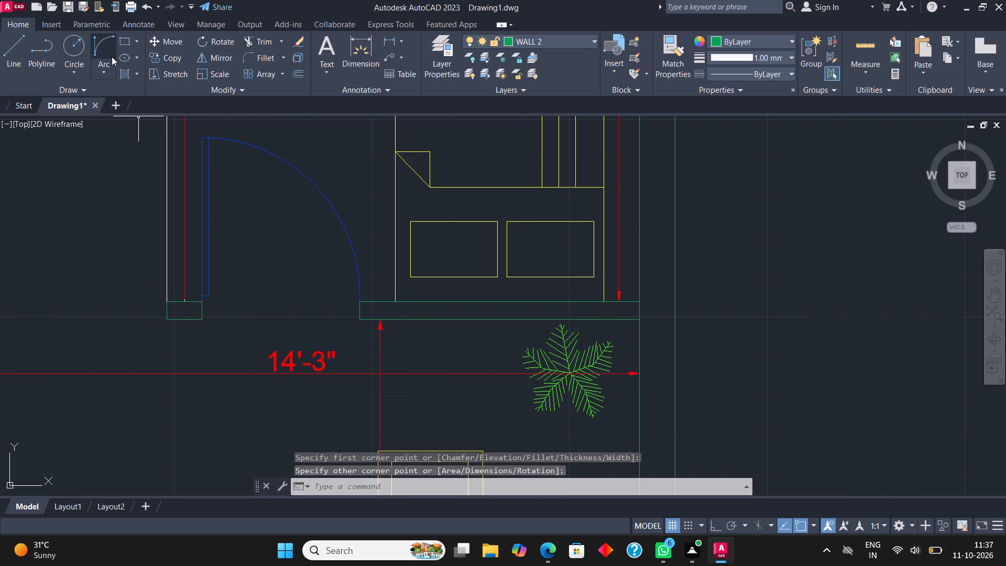
Draw a rectangle over the wall between the 9'-7" bedroom and the middle toilet/bath, from the short door-side piece up to the O.T.S. wall.
click(124, 36)
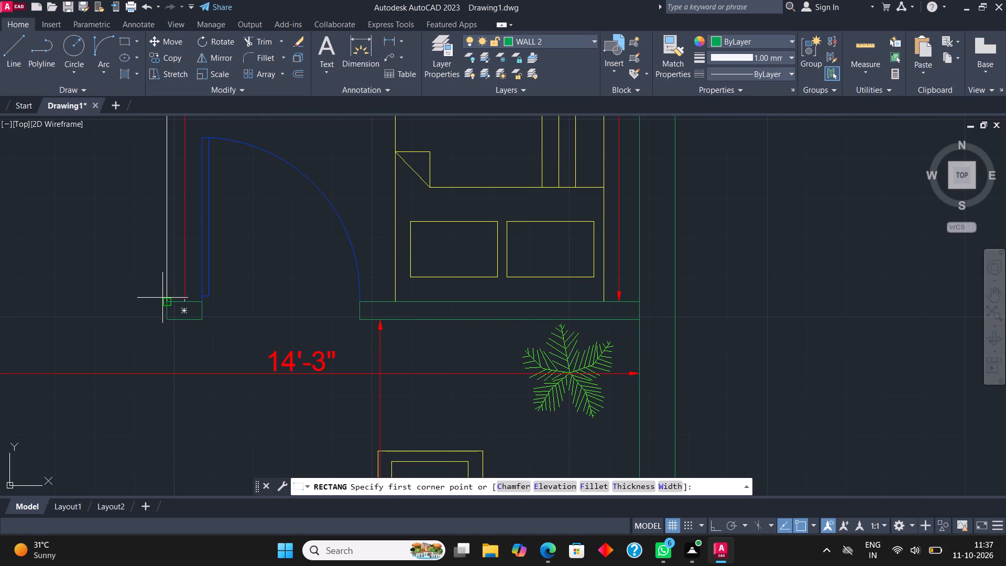
click(163, 299)
scroll(163, 299, down, 3)
scroll(171, 162, up, 3)
click(153, 228)
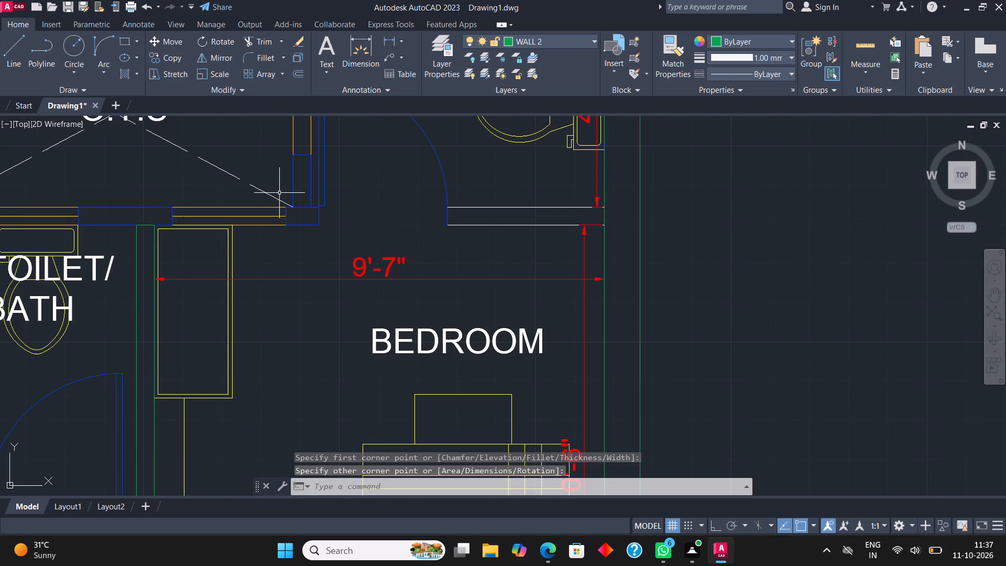
Draw a rectangle over the wall between the corner toilet/bath and the 9'-7" bedroom, from the toilet door to the outer side wall.
scroll(283, 201, down, 2)
middle_drag(293, 215, 380, 214)
scroll(310, 334, up, 3)
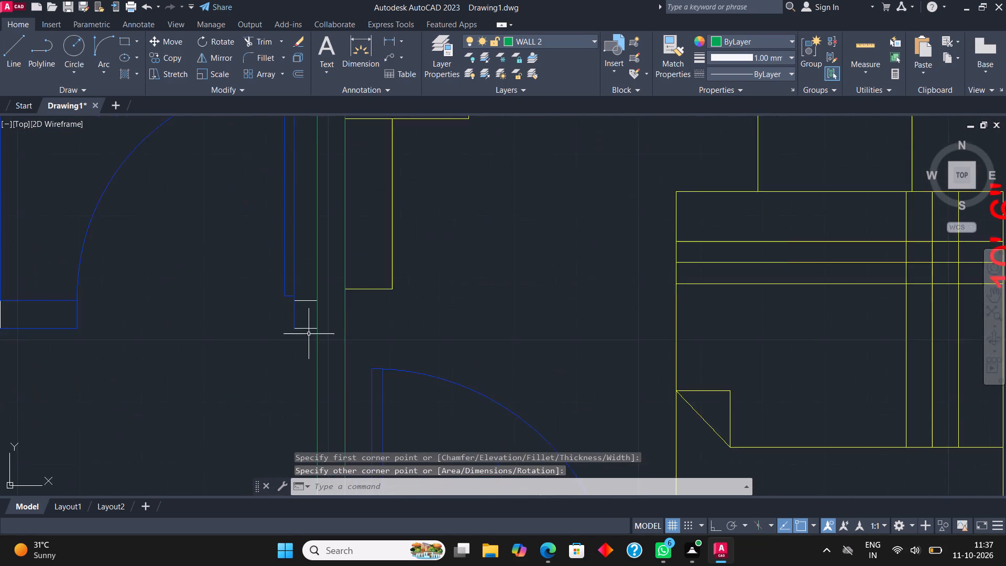
scroll(309, 331, down, 3)
middle_drag(431, 310, 418, 398)
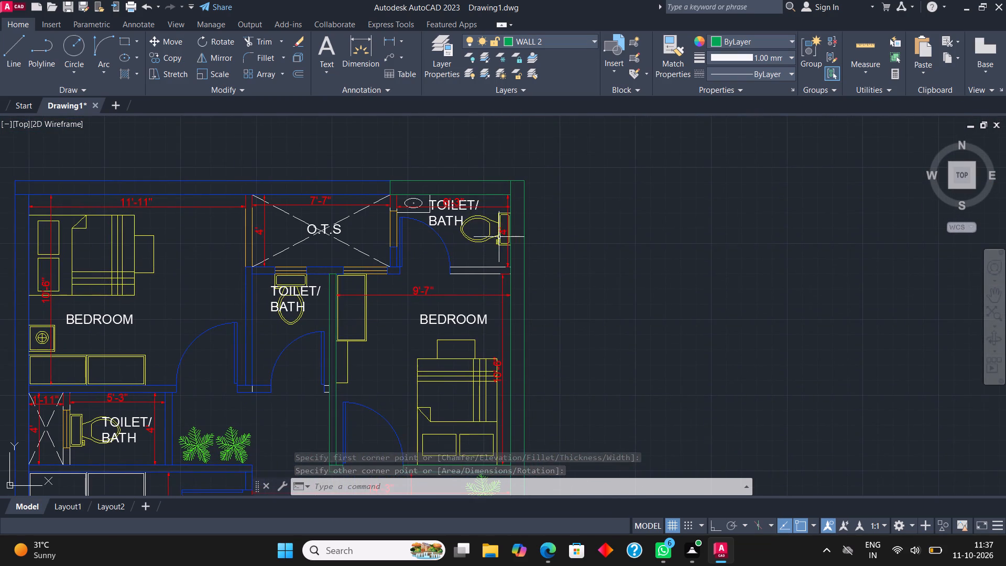
scroll(499, 237, up, 2)
scroll(571, 303, down, 3)
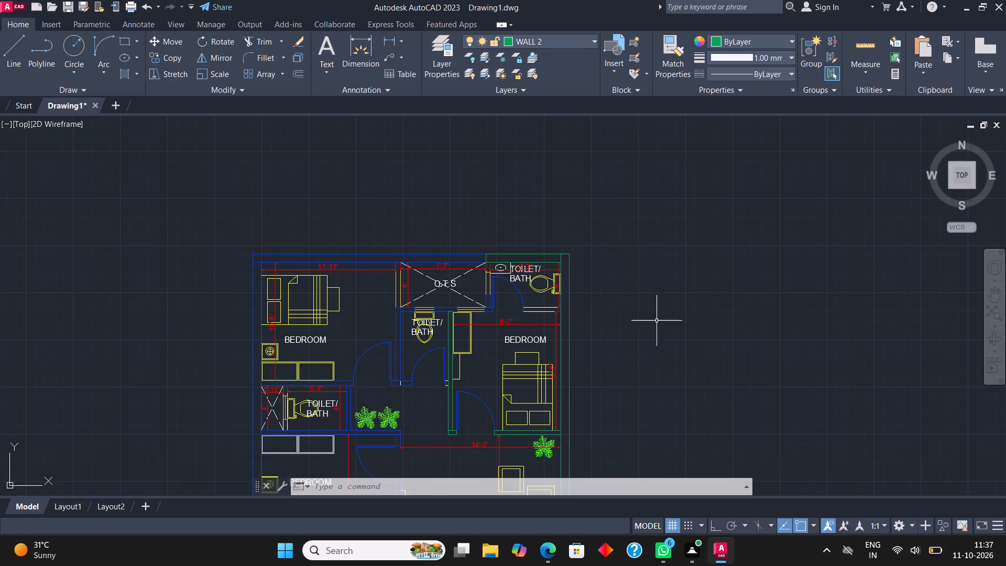
scroll(566, 324, up, 3)
click(123, 41)
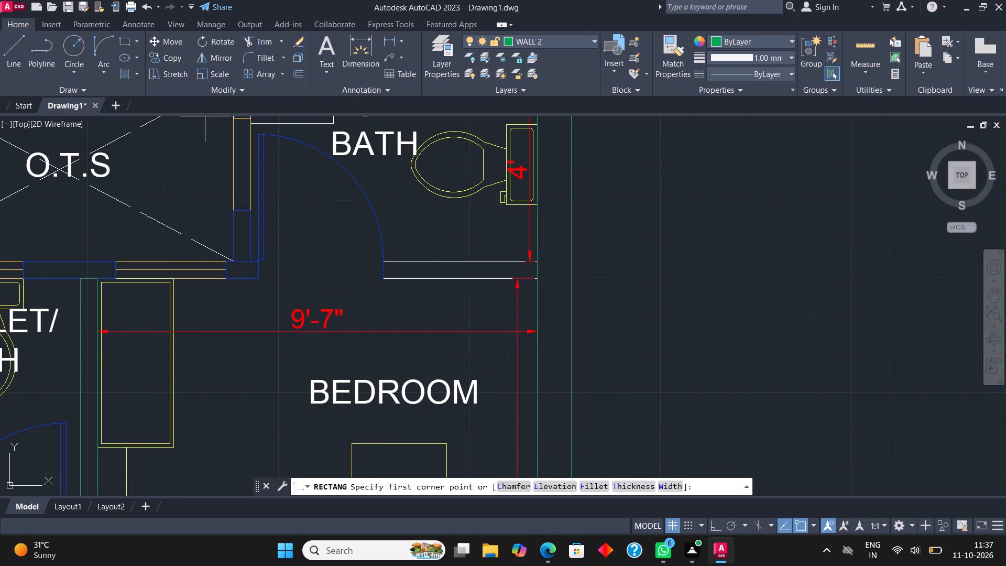
click(382, 281)
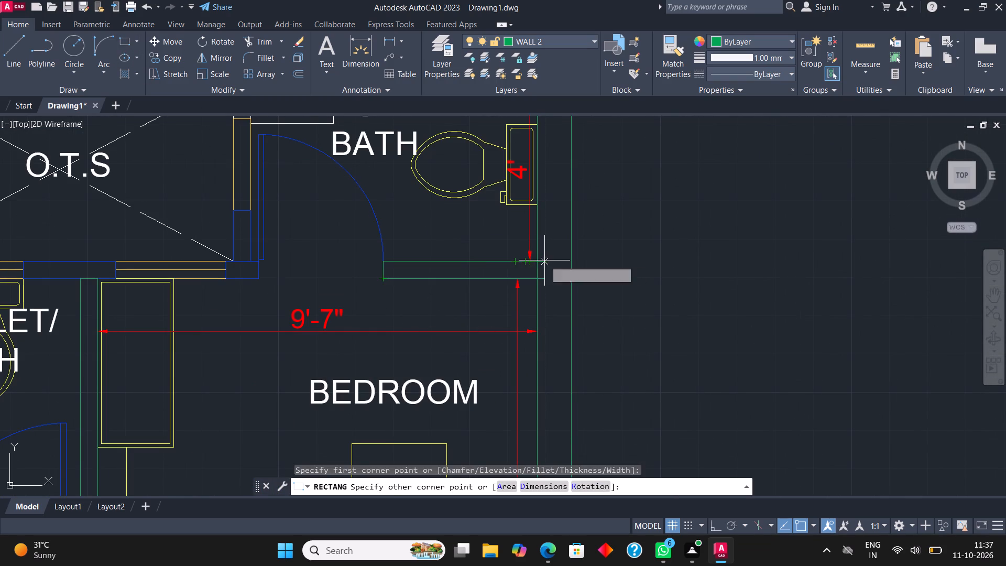
click(535, 262)
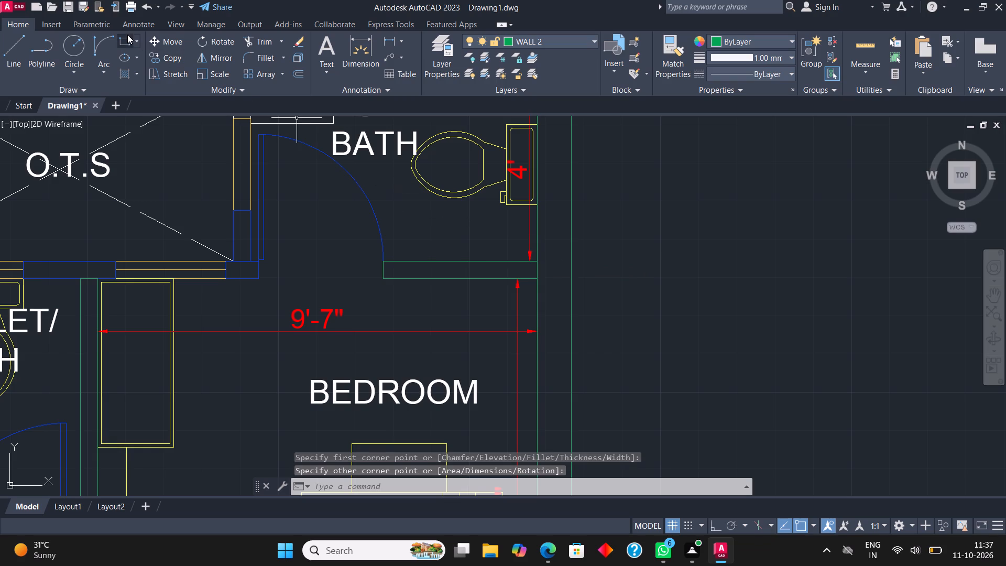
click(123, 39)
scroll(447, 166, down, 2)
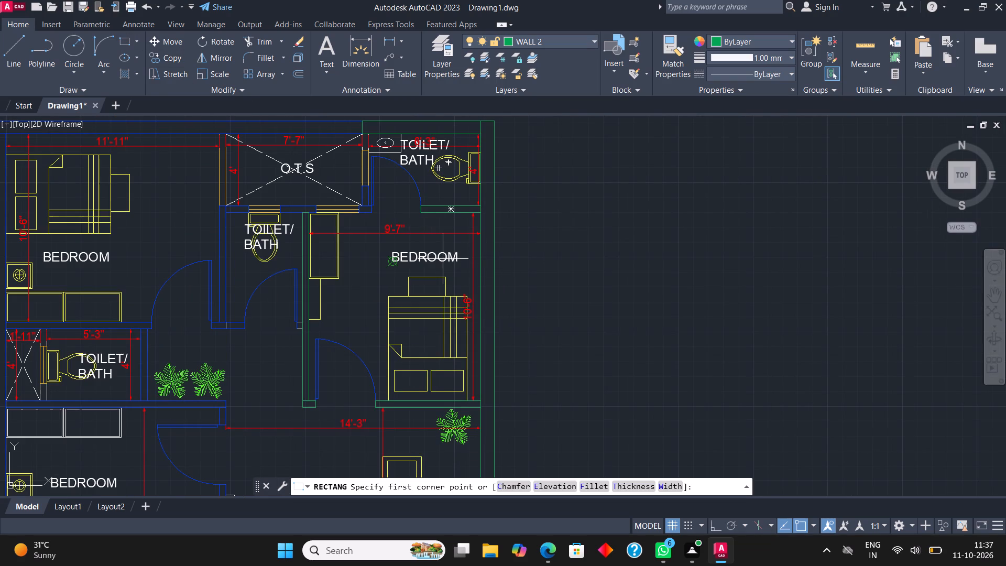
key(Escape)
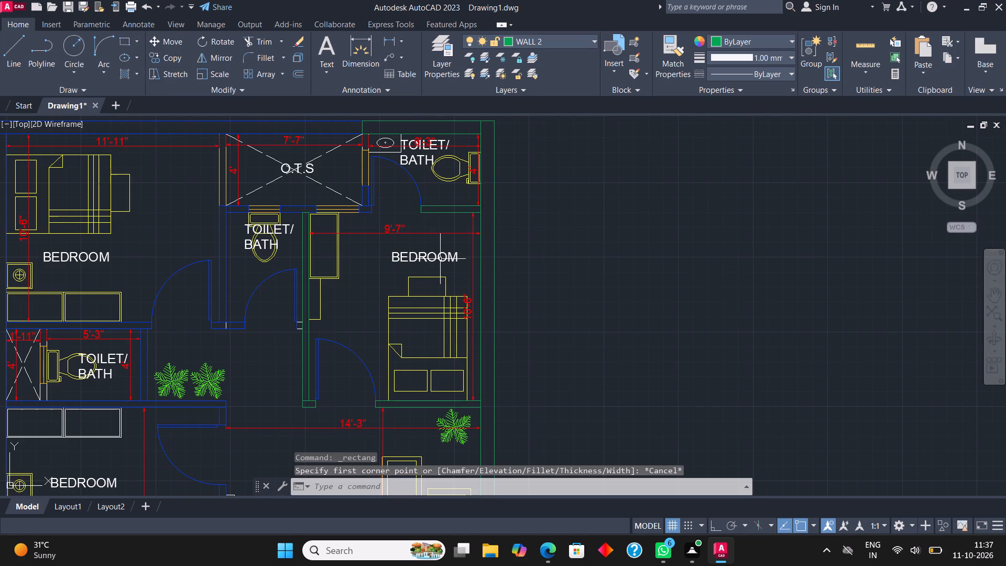
Fill the WALL 2 rectangles on the outer walls and around the 9'-7" bedroom and corner toilet/bath with a solid hatch.
key(h)
key(Return)
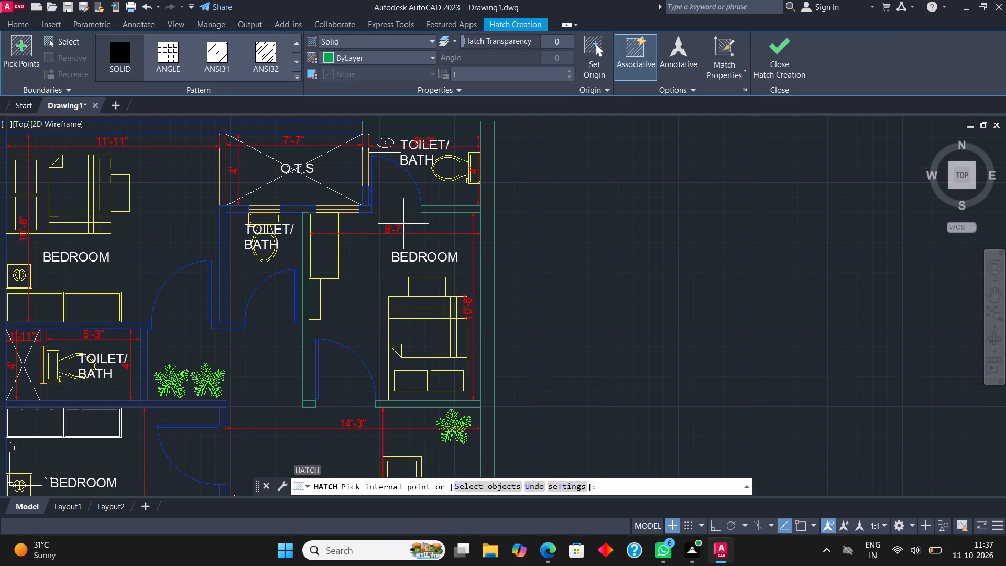
click(434, 127)
click(484, 164)
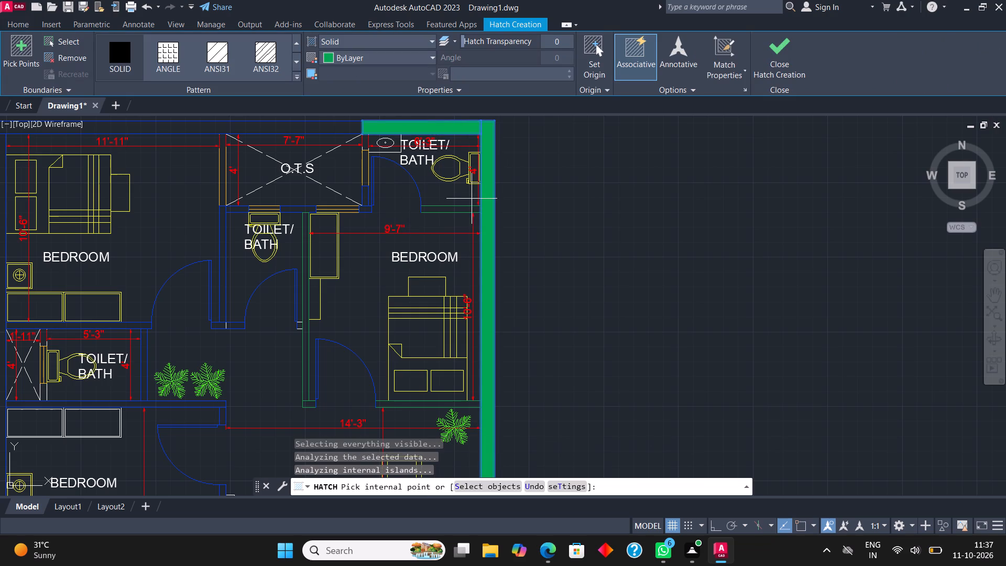
click(460, 211)
click(308, 253)
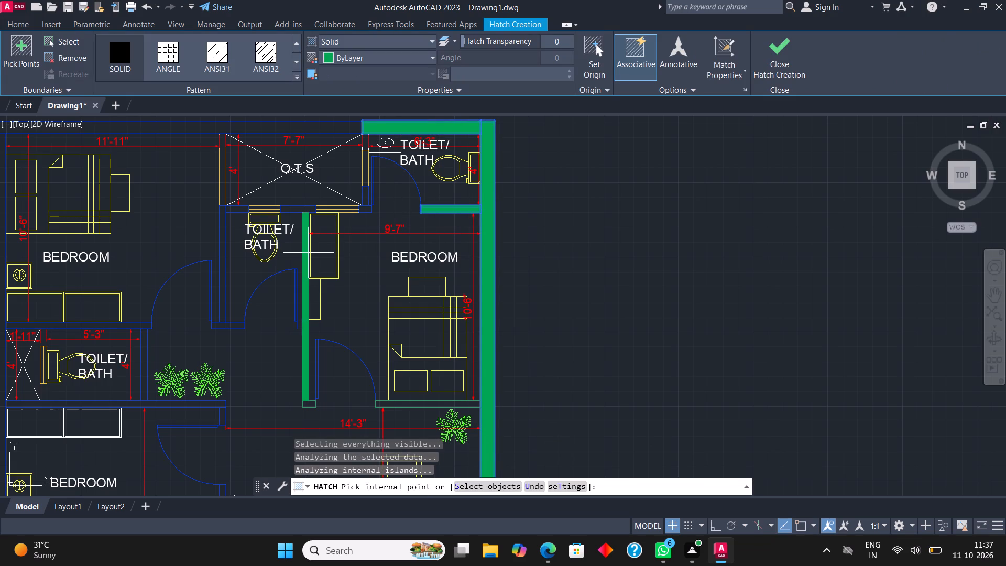
click(444, 404)
click(307, 405)
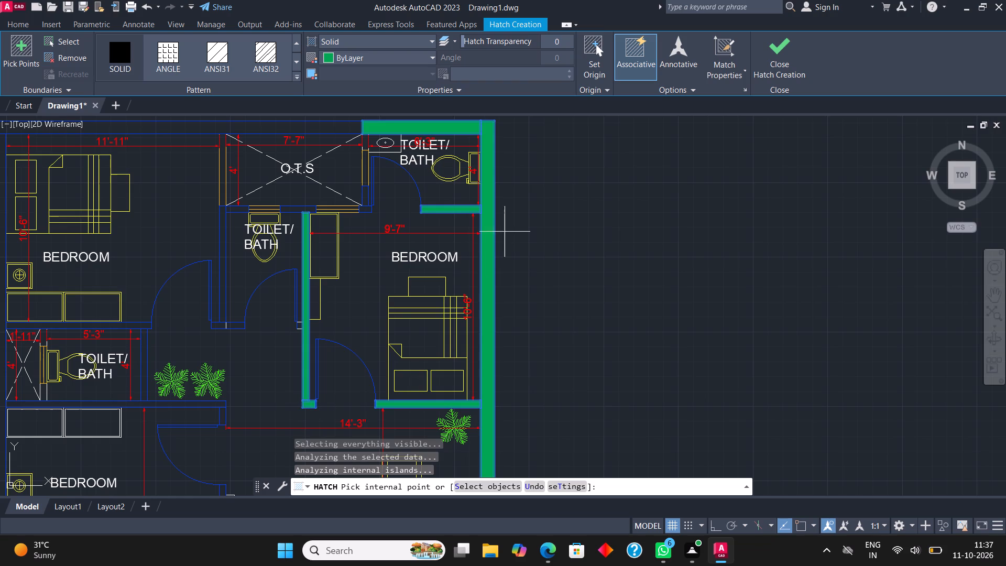
Fill the short wall piece between the double entrance door and the outer side wall with solid hatch on the WALL 2 layer.
scroll(537, 181, down, 3)
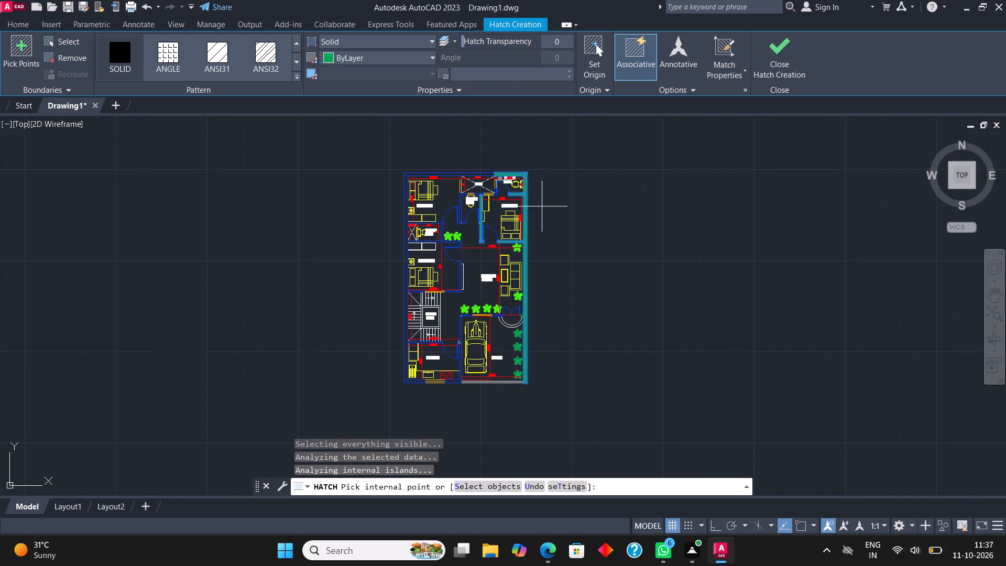
scroll(519, 332, up, 3)
scroll(532, 269, up, 2)
click(512, 268)
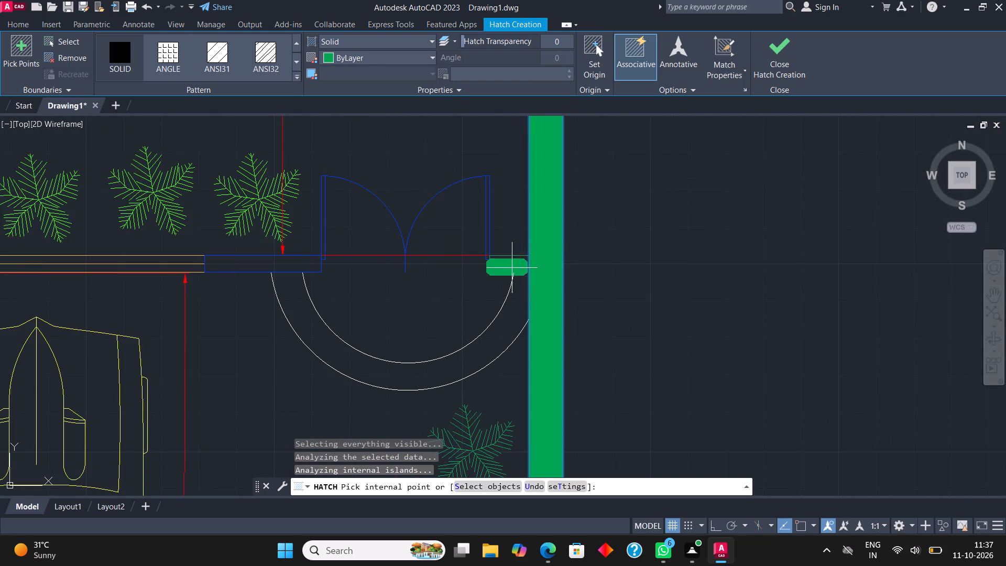
scroll(523, 252, down, 3)
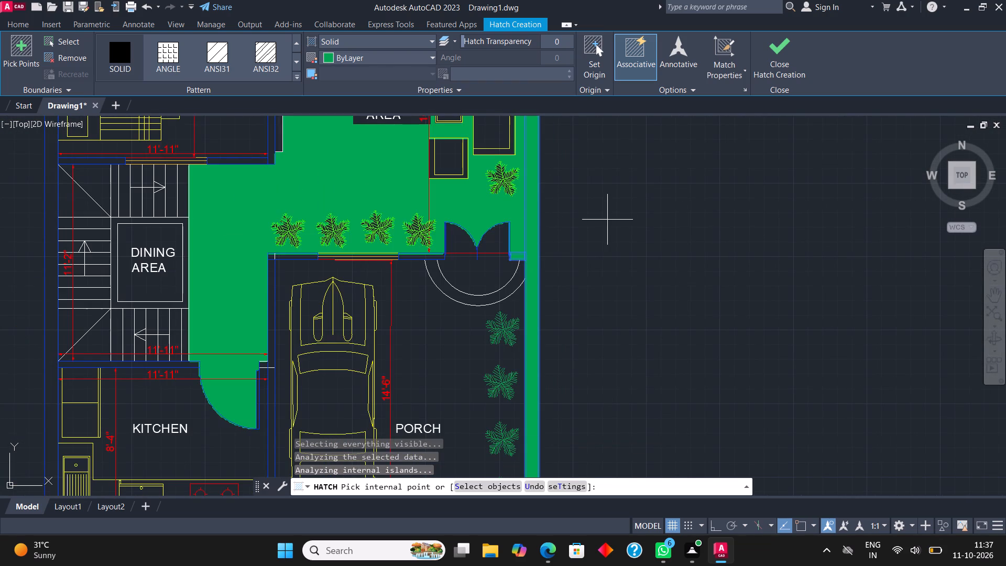
click(771, 45)
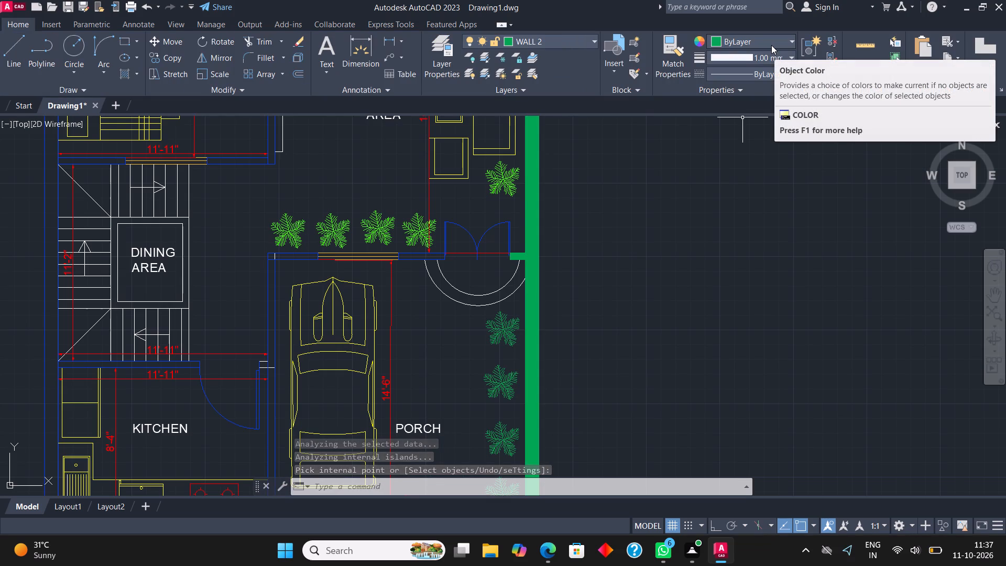
Fill the wall piece between the porch window and the double entrance door with solid hatch on the WALL 2 layer.
scroll(375, 307, down, 2)
middle_drag(374, 305, 381, 293)
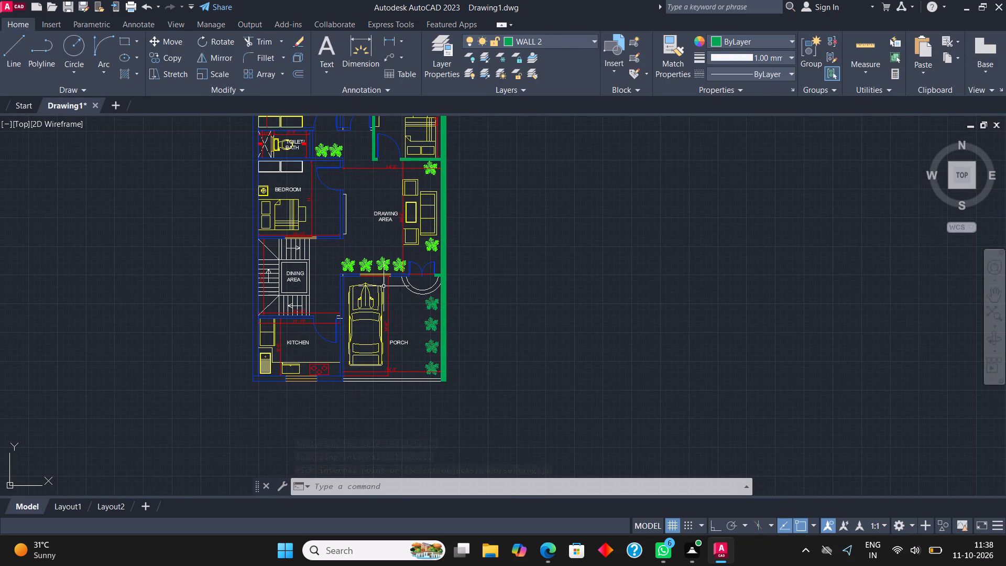
middle_drag(420, 249, 434, 286)
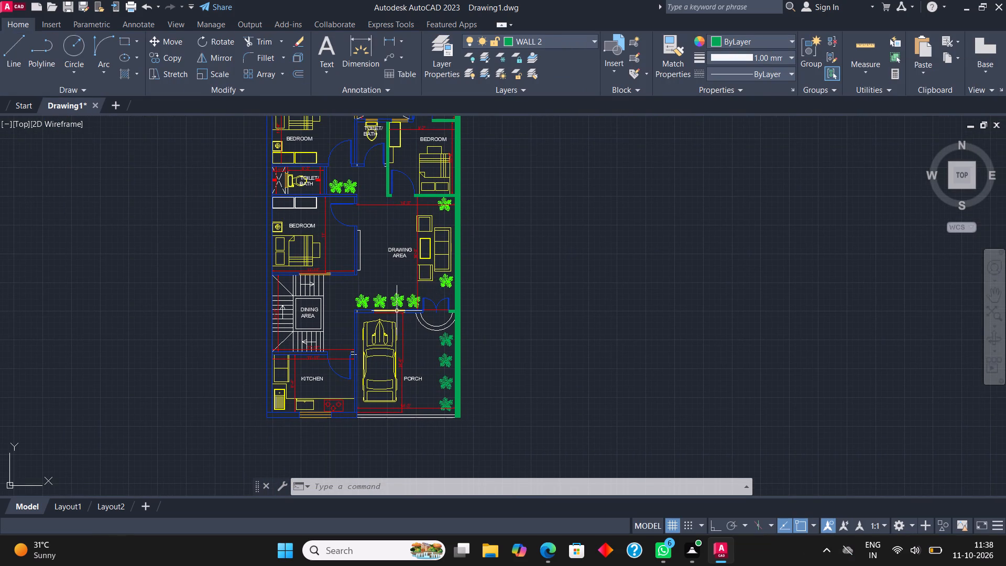
scroll(397, 311, up, 4)
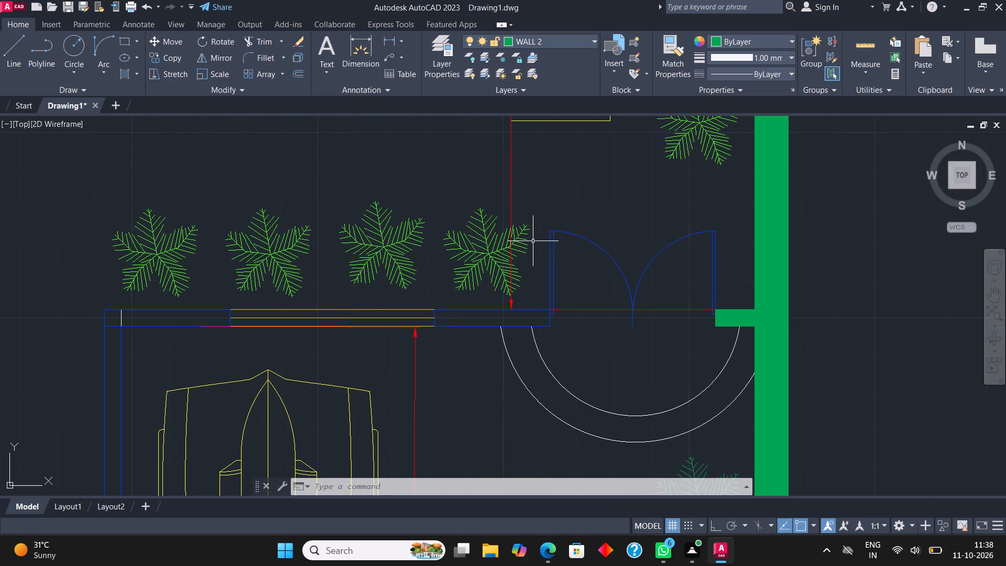
key(h)
key(Return)
click(499, 313)
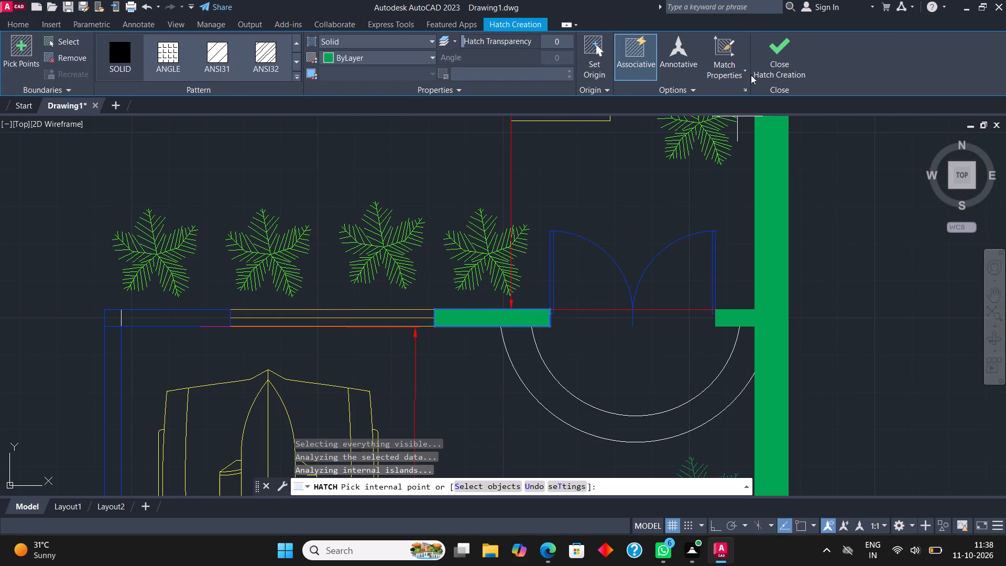
click(758, 55)
On the WALL layer, solid-hatch the outer wall behind the corner bedroom and O.T.S. and the long outer wall on the bedroom side.
scroll(381, 333, down, 2)
middle_drag(553, 231, 553, 270)
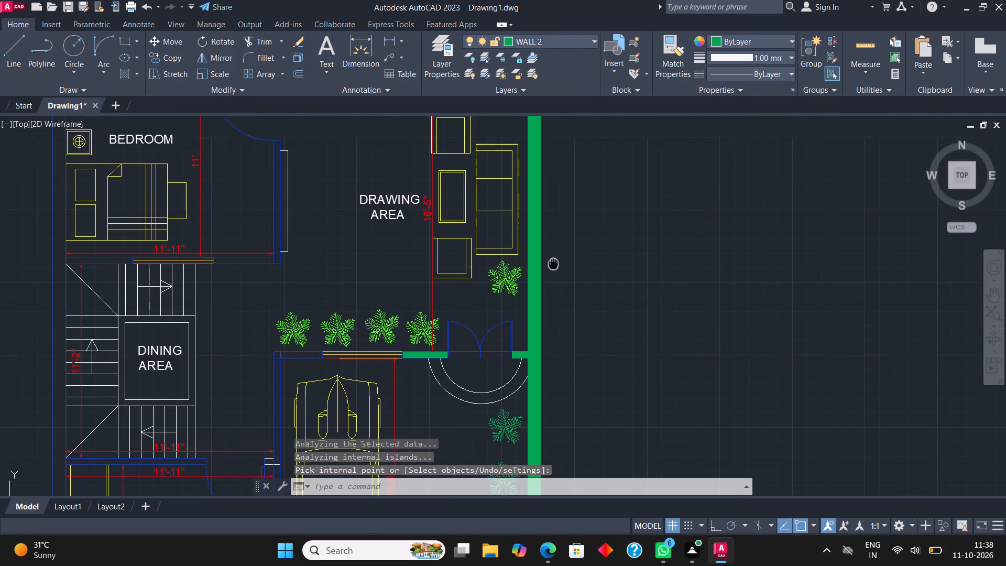
middle_drag(553, 270, 548, 409)
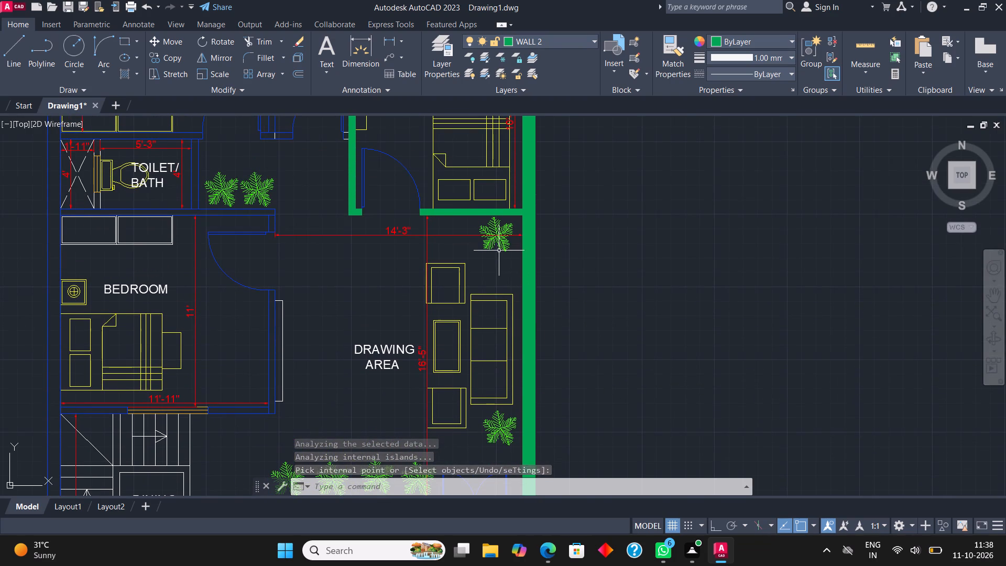
middle_drag(511, 258, 568, 430)
scroll(568, 430, up, 1)
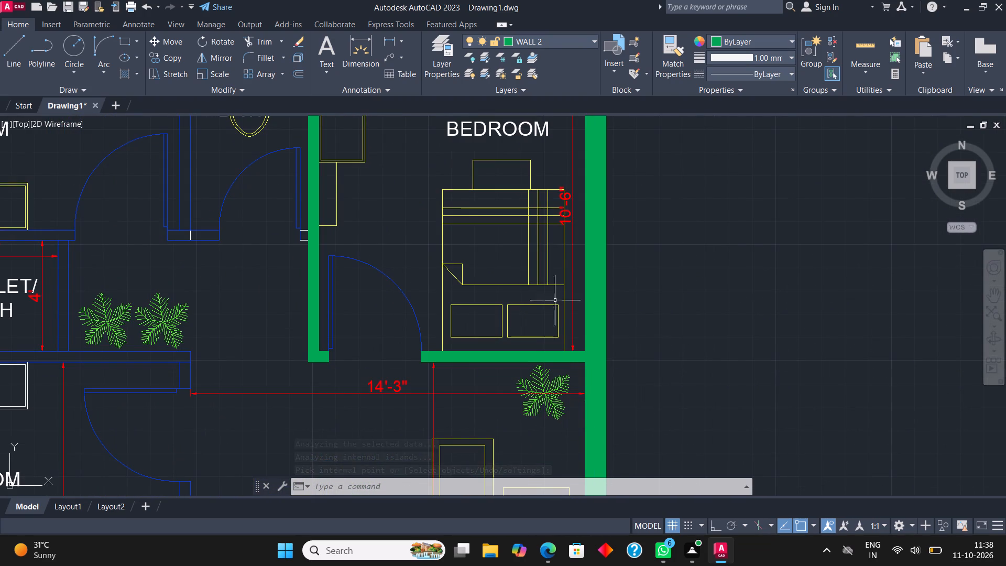
middle_drag(535, 273, 585, 452)
middle_drag(504, 252, 541, 281)
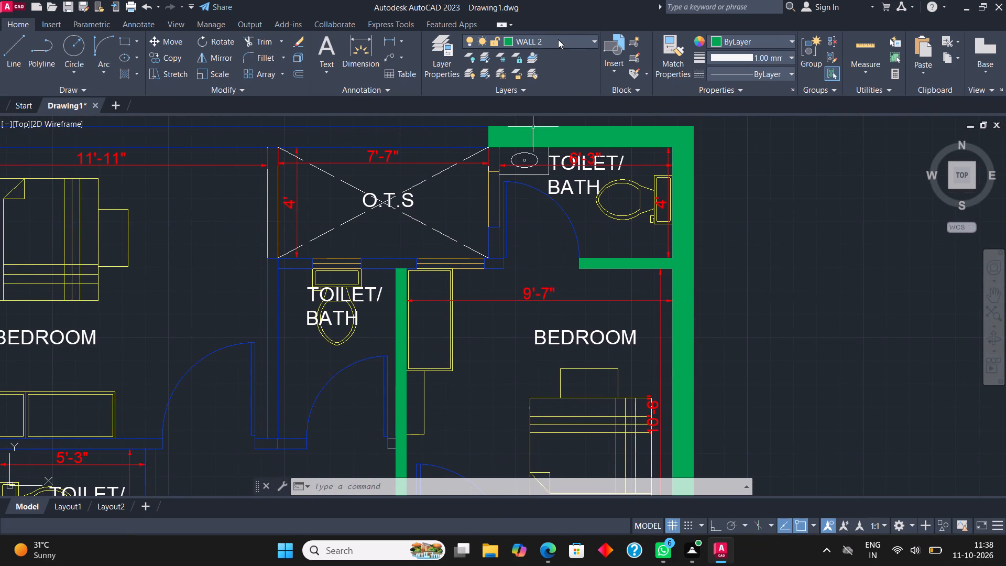
click(558, 39)
click(545, 137)
scroll(496, 224, down, 3)
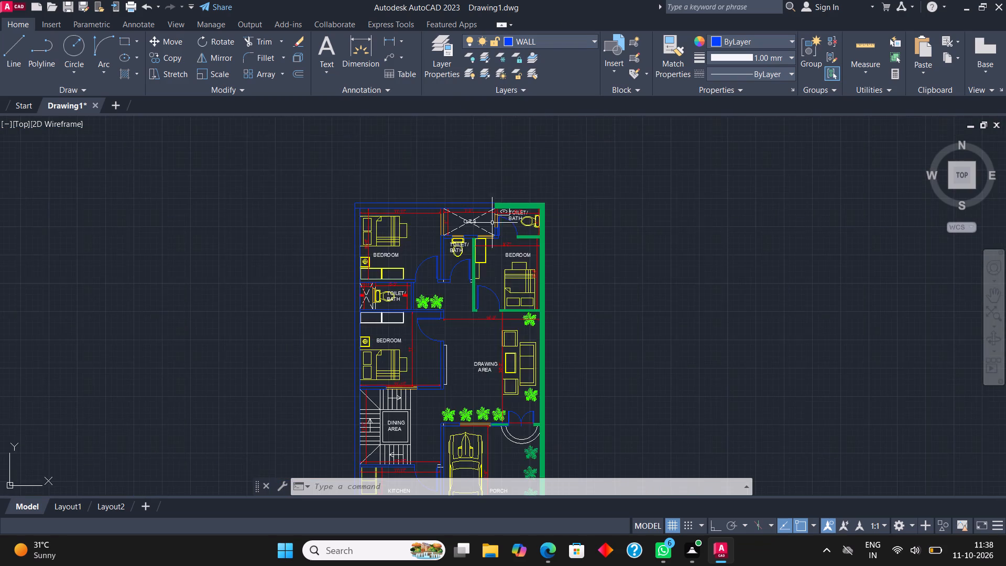
scroll(378, 191, up, 3)
key(h)
key(Return)
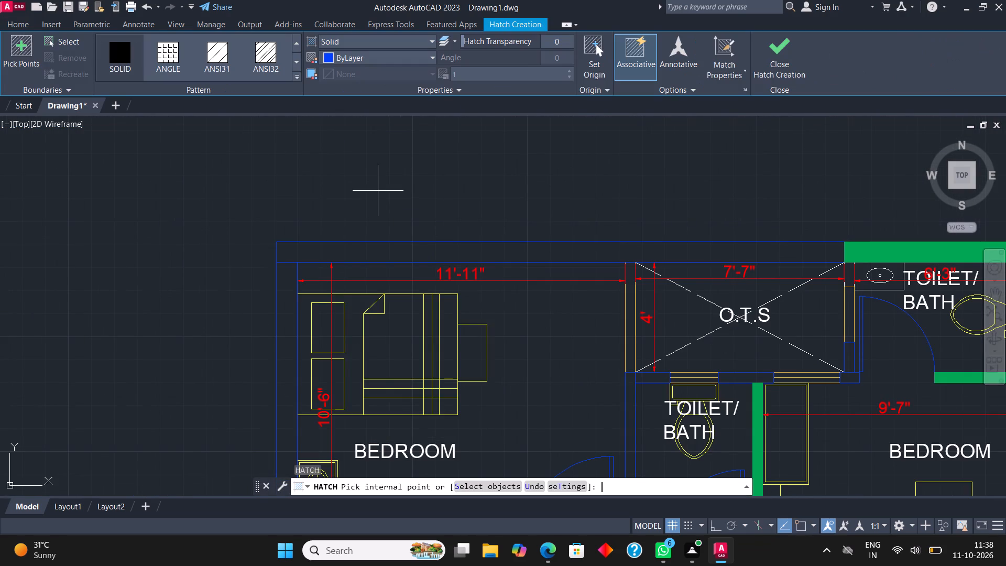
click(384, 255)
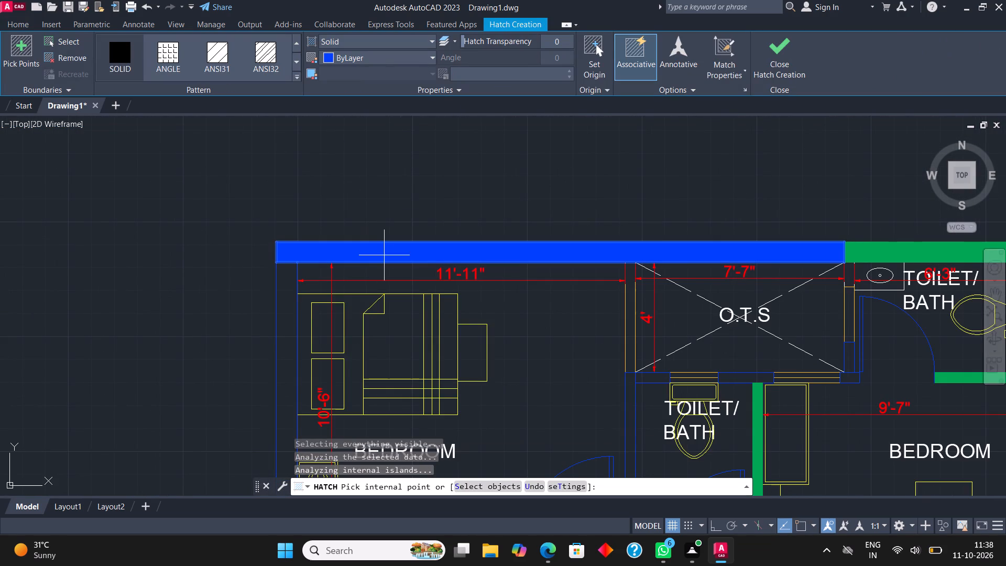
click(284, 330)
Fill the kitchen's outer wall pieces on both sides of its window with solid hatch.
scroll(358, 192, down, 3)
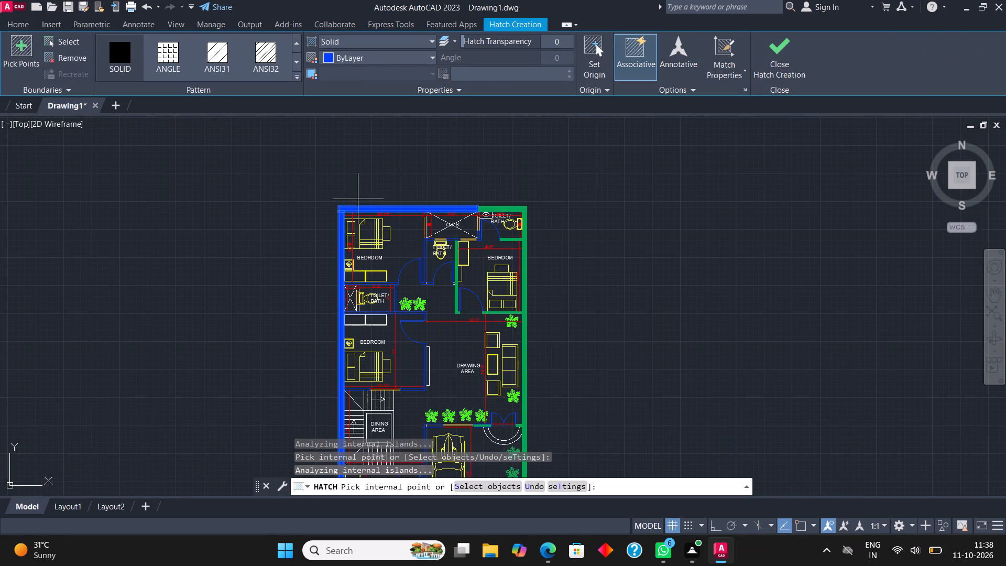
scroll(362, 221, down, 1)
scroll(360, 424, up, 5)
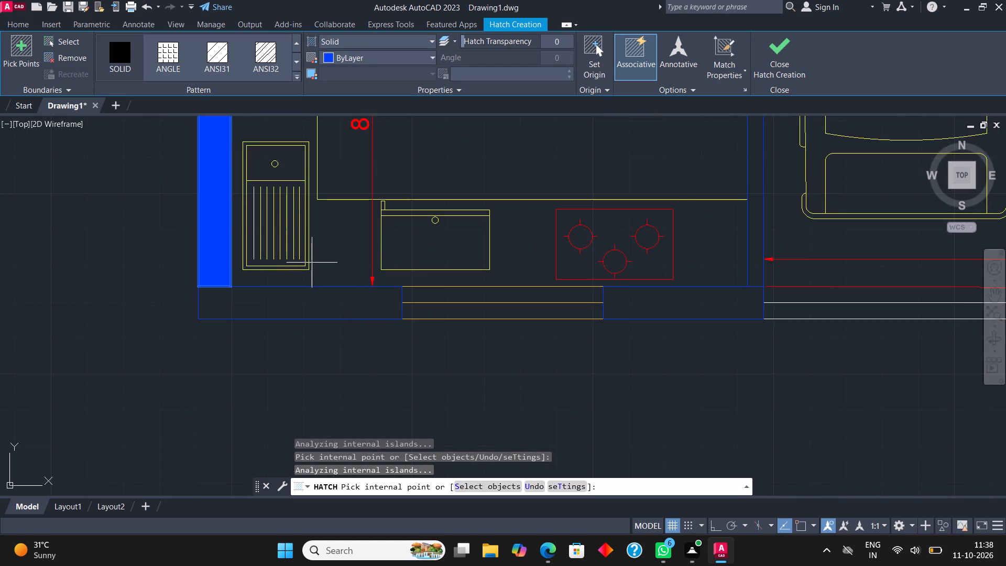
click(312, 263)
key(ctrl+z)
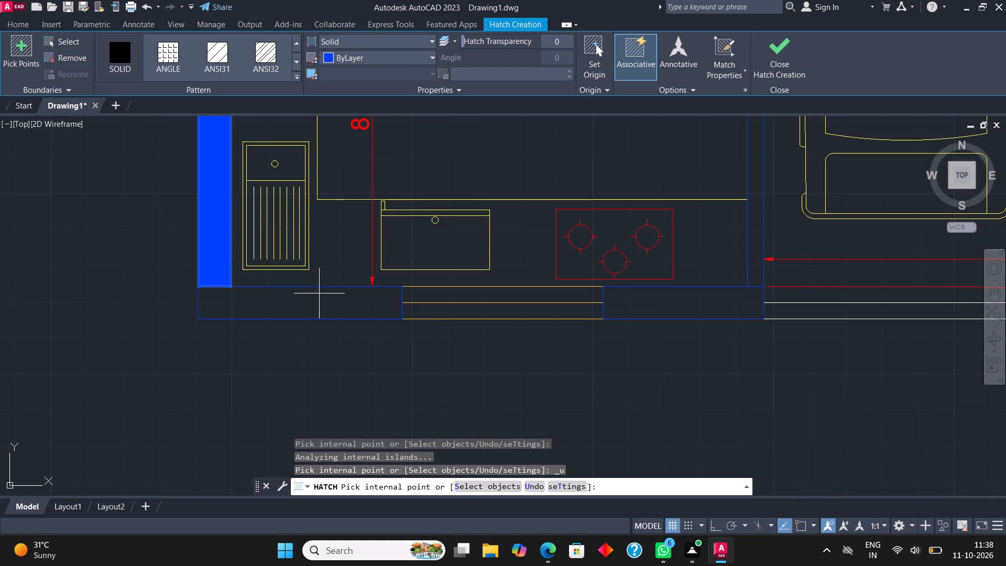
click(322, 300)
click(651, 307)
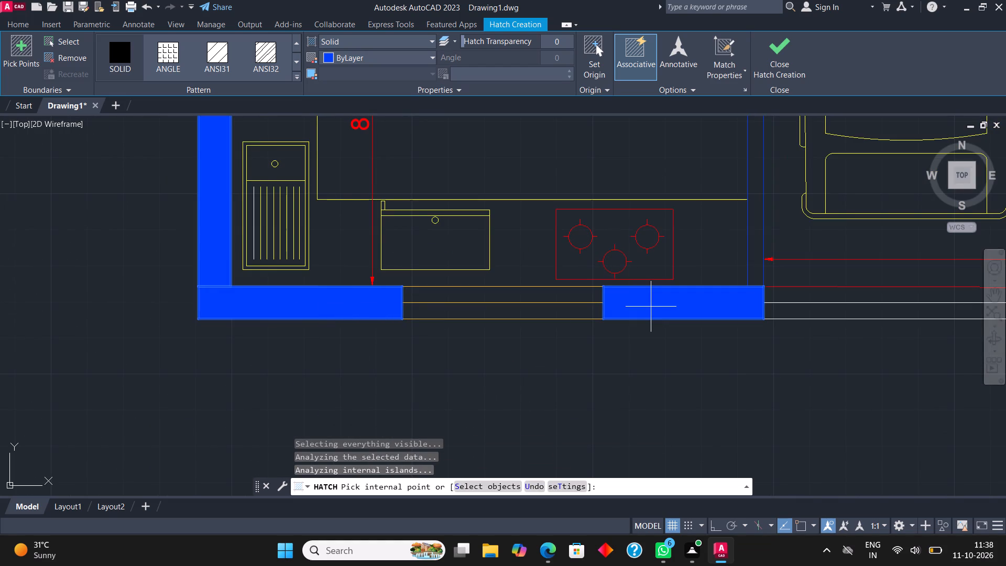
Solid-hatch the wall between kitchen and porch and the kitchen-dining wall, including the short piece beside the kitchen door.
scroll(651, 307, down, 1)
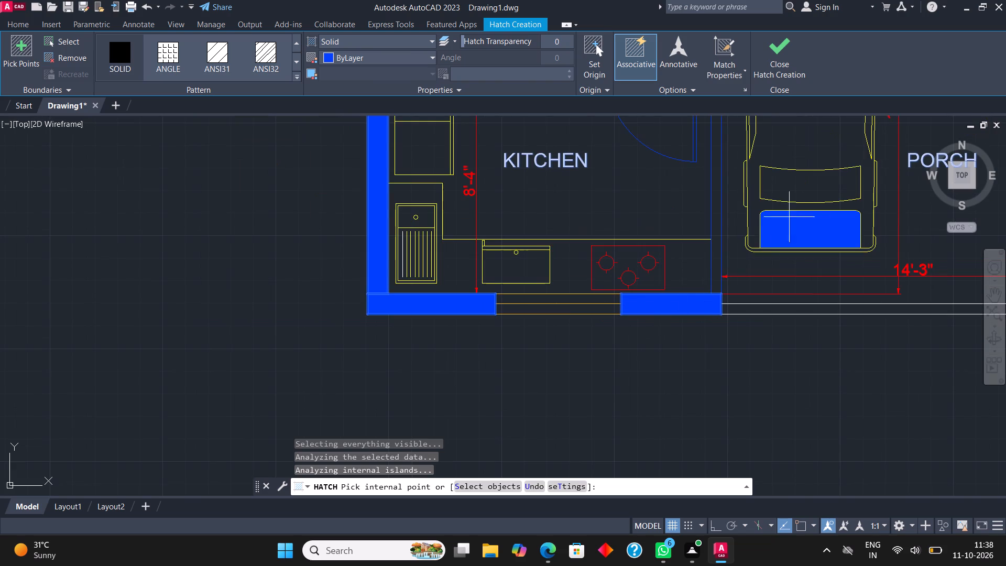
click(718, 210)
scroll(564, 300, down, 1)
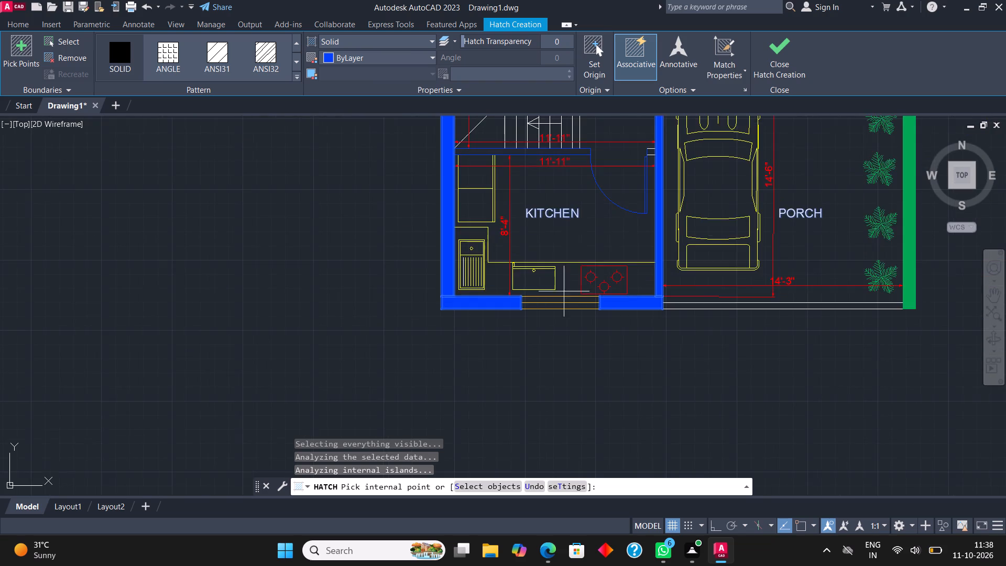
middle_drag(581, 240, 523, 378)
scroll(520, 277, up, 1)
click(502, 296)
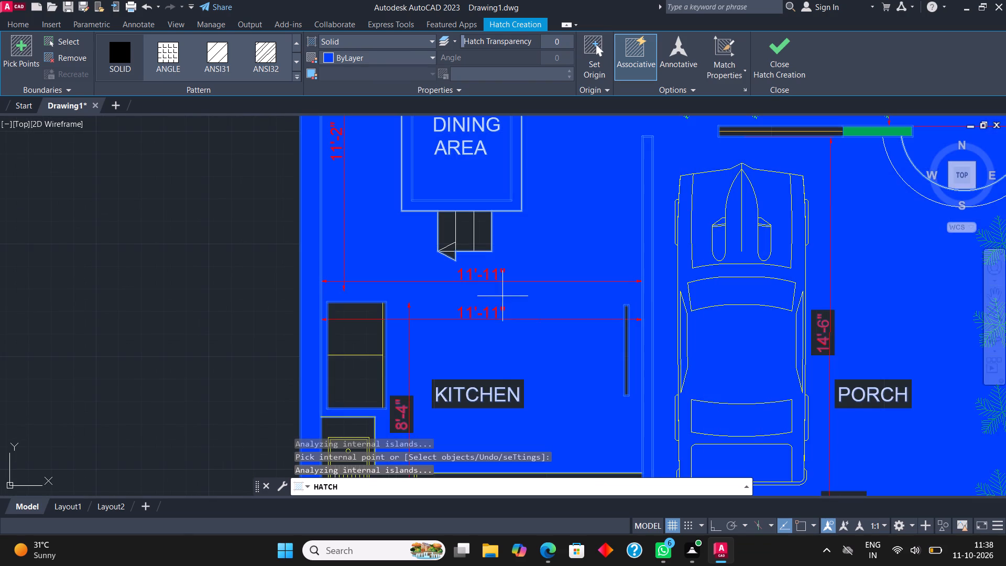
key(ctrl+z)
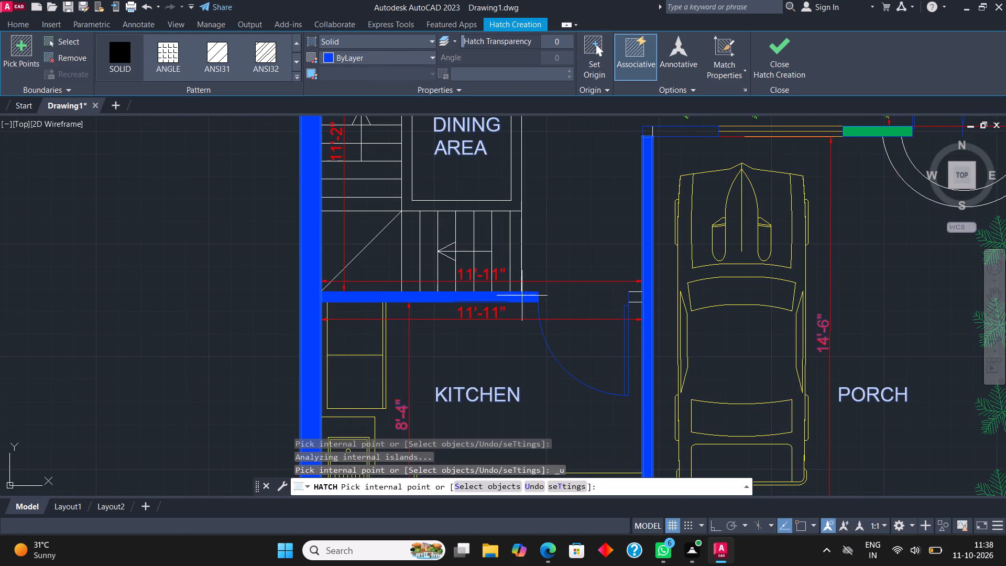
click(517, 296)
click(633, 296)
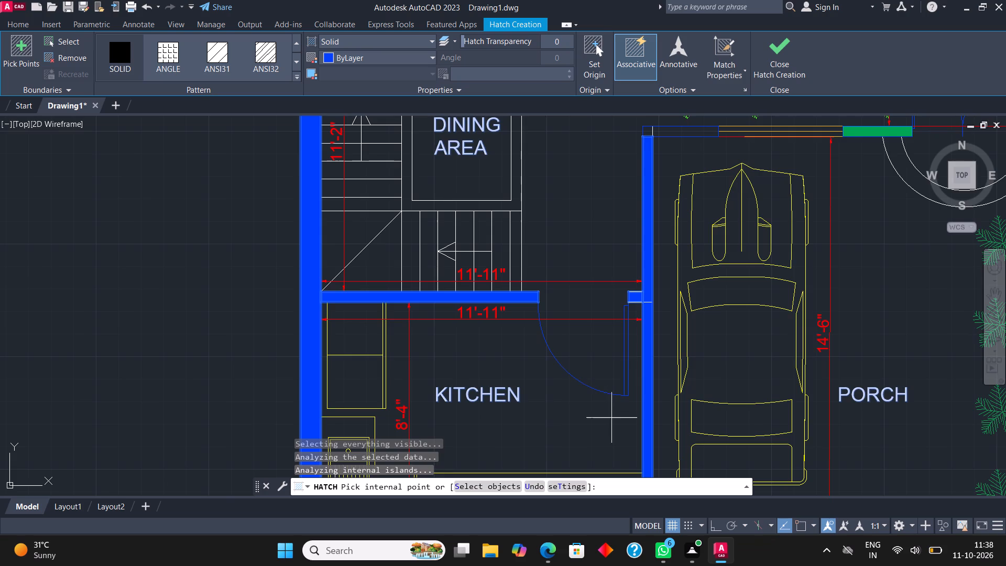
Solid-hatch the walls separating the 11' bedroom from the dining area, on both sides of the window, and from the drawing area.
scroll(611, 418, down, 1)
scroll(608, 168, up, 2)
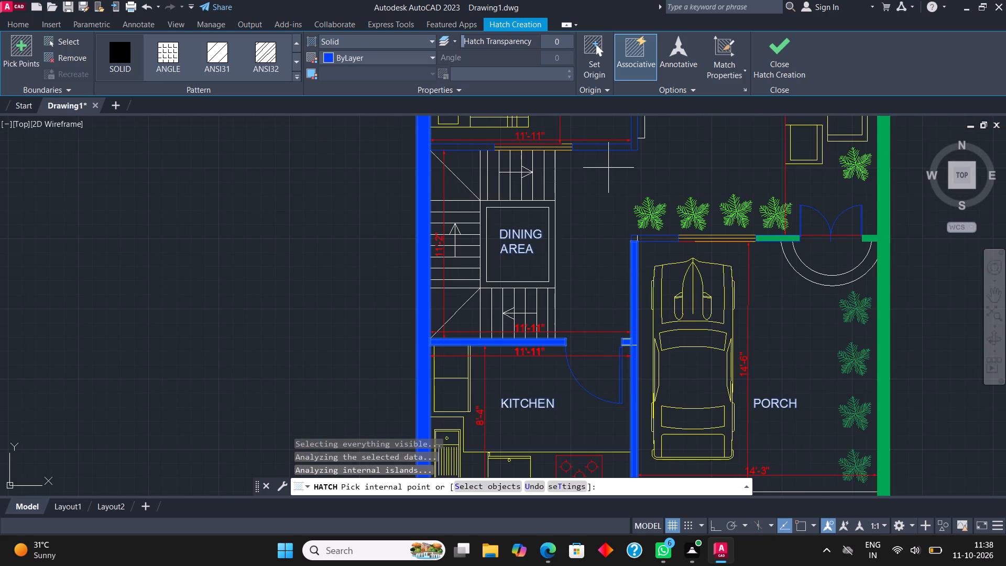
middle_drag(610, 172, 604, 316)
click(376, 279)
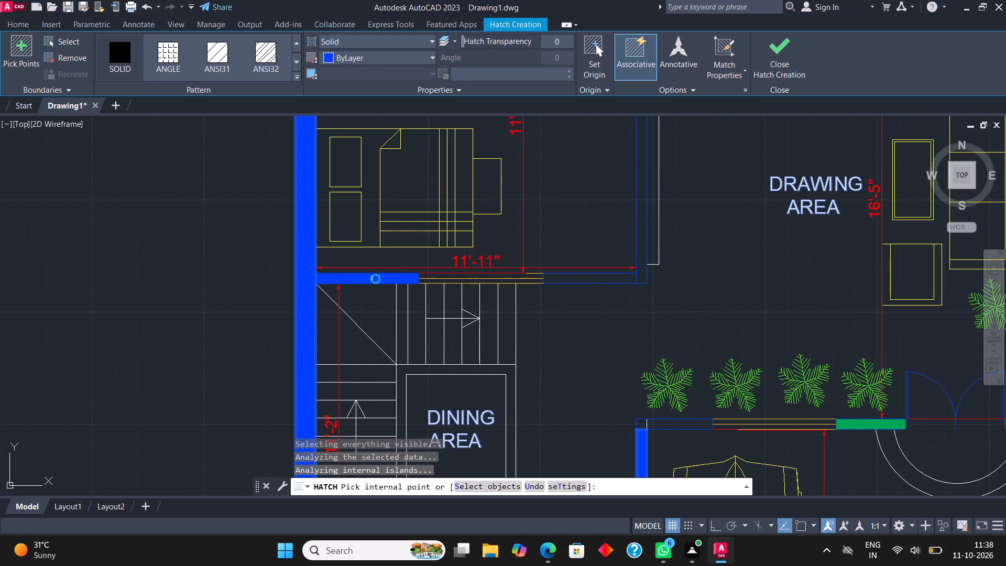
click(642, 278)
click(624, 281)
Solid-hatch the wall between the 11' bedroom and the 5'-3" toilet/bath, the short piece at the bedroom door, and the toilet's plant-side wall.
scroll(621, 305, down, 3)
scroll(609, 225, up, 4)
click(611, 233)
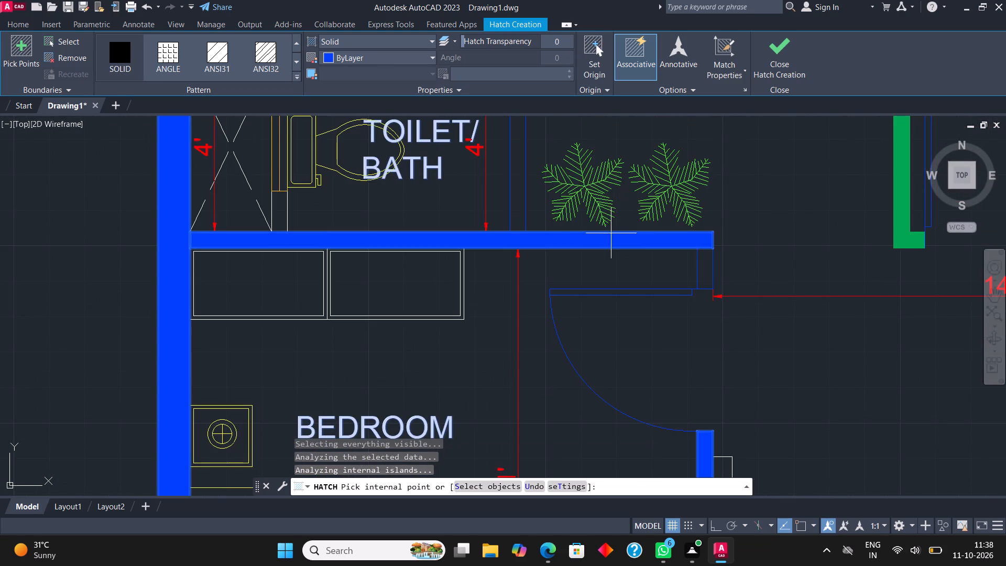
click(704, 270)
click(517, 182)
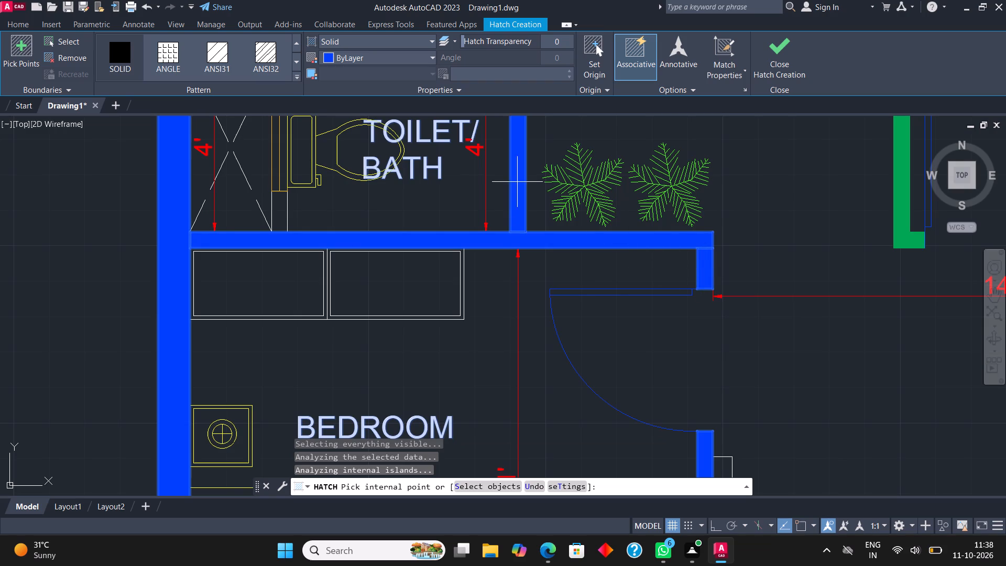
Fill the short wall pieces on both sides of the duct window in the 5'-3" toilet/bath with solid hatch.
scroll(532, 346, down, 4)
scroll(511, 322, up, 3)
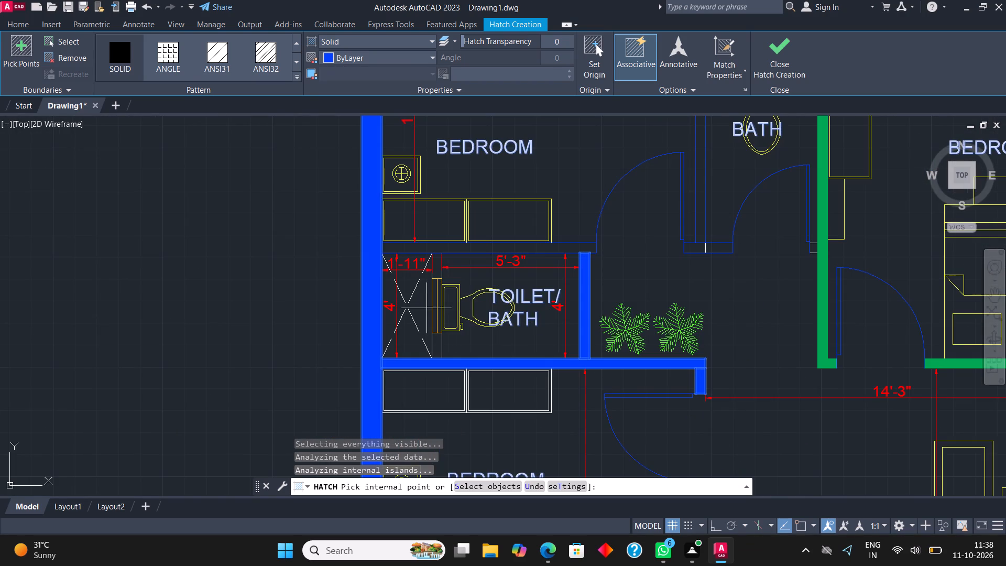
scroll(438, 279, up, 2)
click(433, 259)
scroll(430, 288, down, 1)
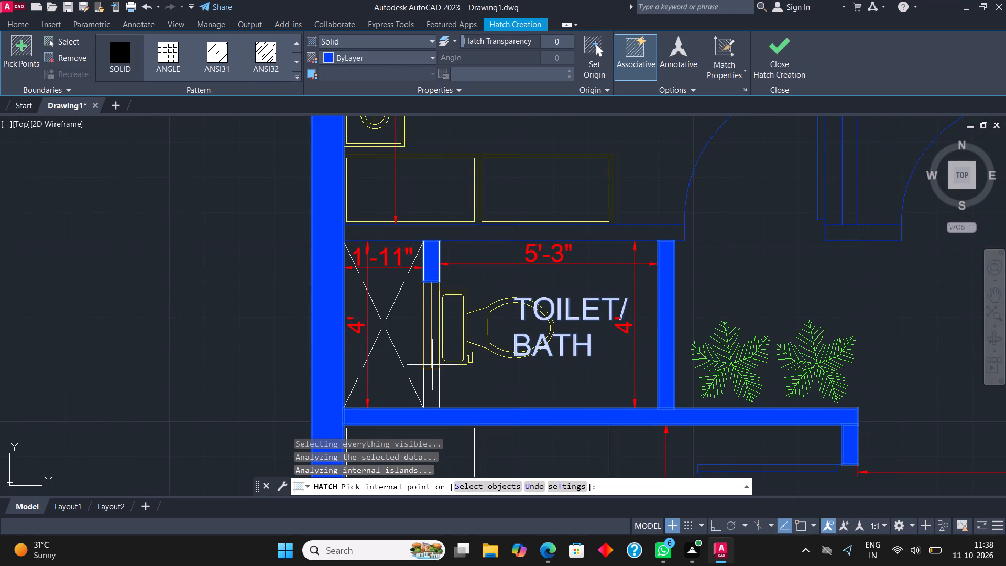
click(429, 380)
Solid-hatch the corner bedroom's walls to the 5'-3" toilet/bath and middle toilet/bath, plus the short pieces beside their doors.
scroll(429, 380, down, 2)
scroll(480, 311, up, 2)
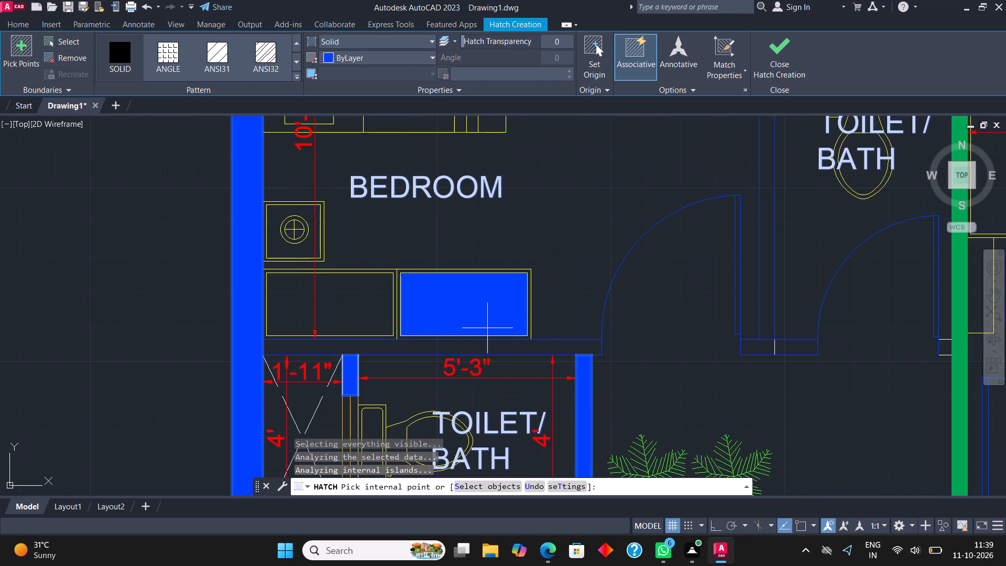
click(493, 342)
click(753, 352)
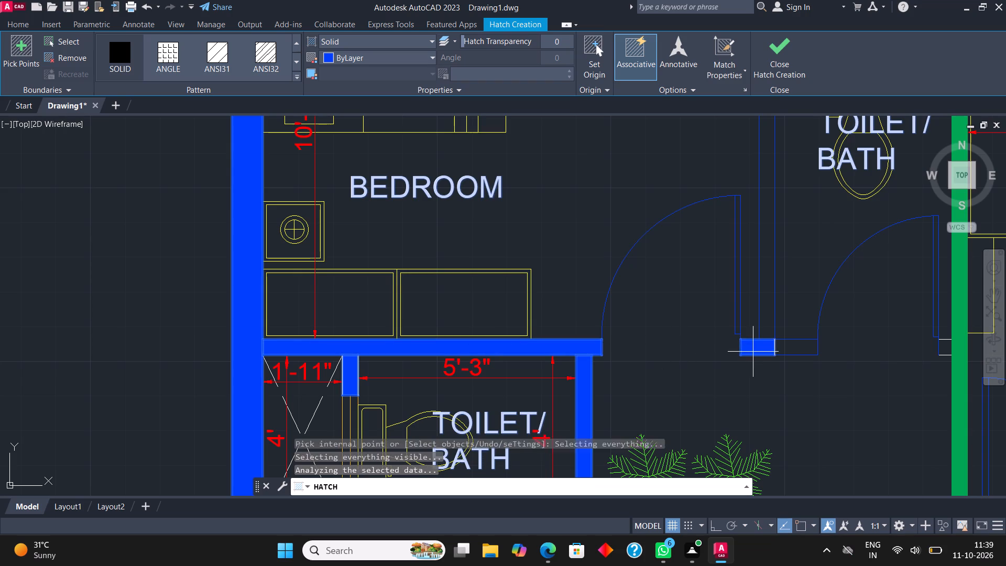
click(761, 320)
click(786, 350)
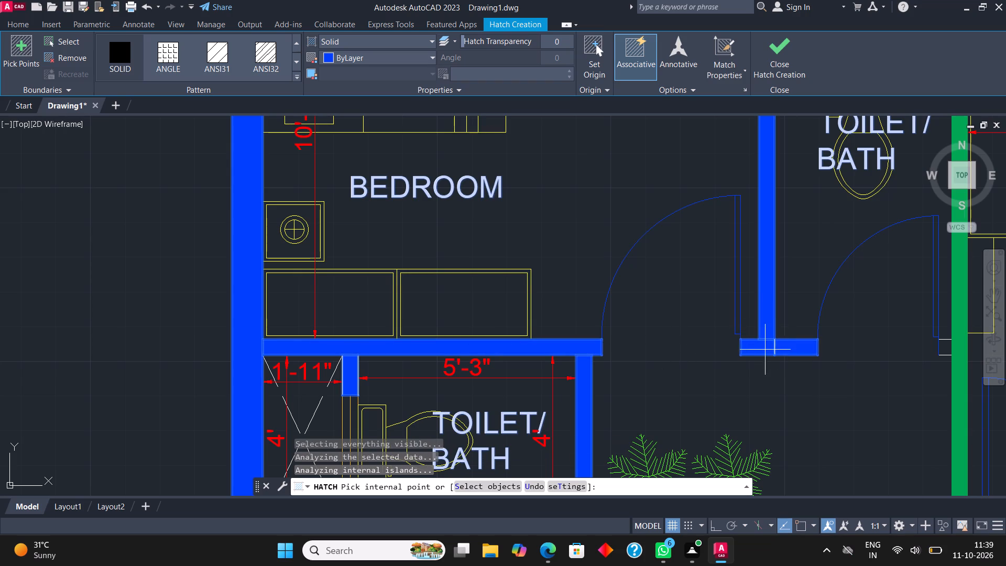
click(944, 345)
scroll(324, 276, down, 3)
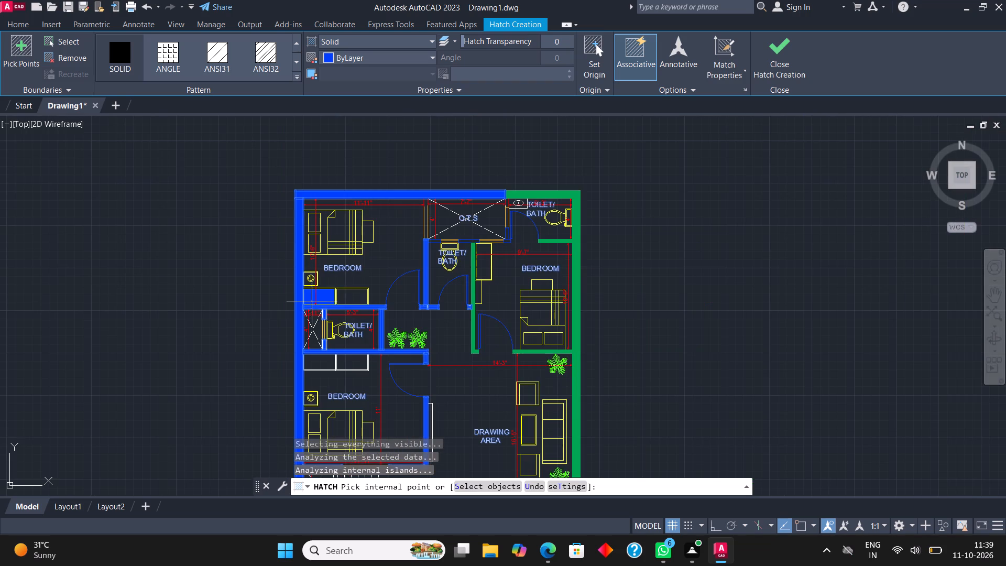
Solid-hatch the short wall pieces around the O.T.S., beside the windows of the two adjoining toilet/baths and the 9'-7" bedroom.
scroll(413, 217, up, 3)
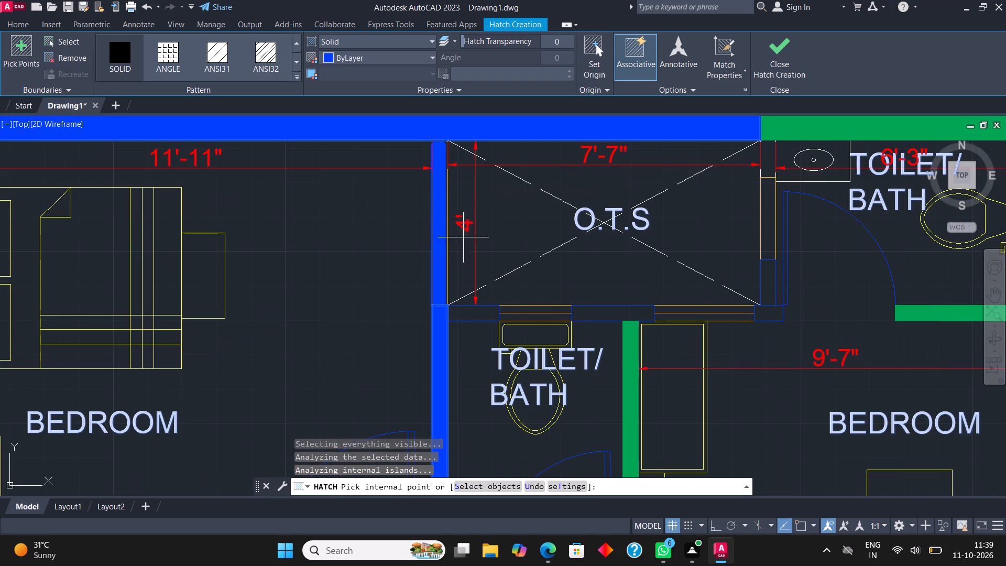
click(487, 316)
click(606, 316)
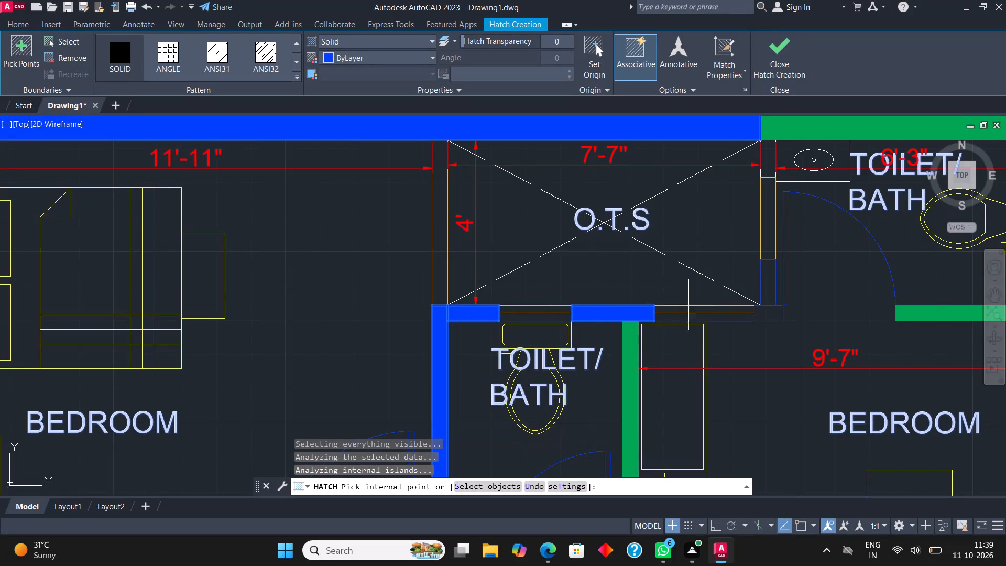
click(774, 279)
click(775, 309)
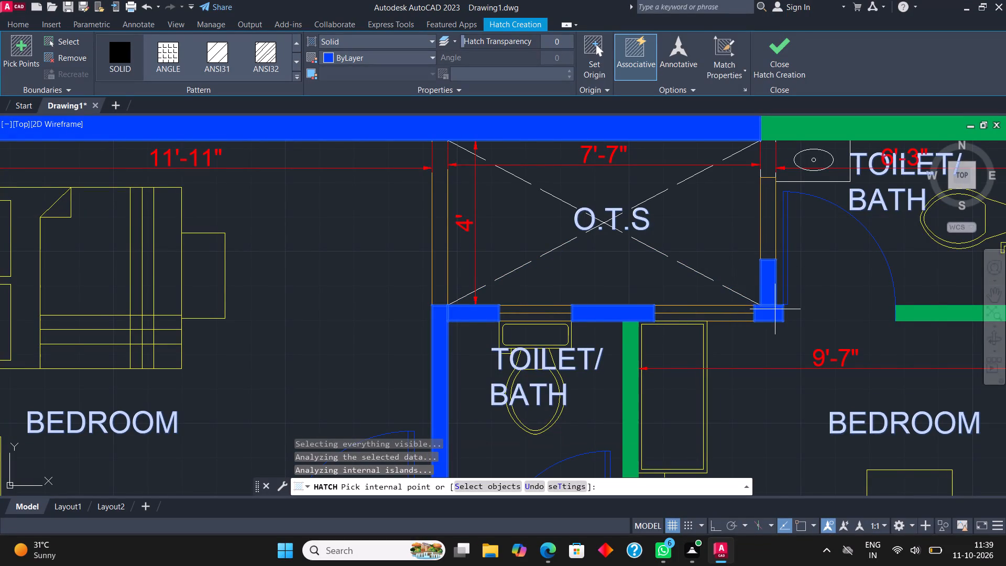
scroll(496, 287, down, 1)
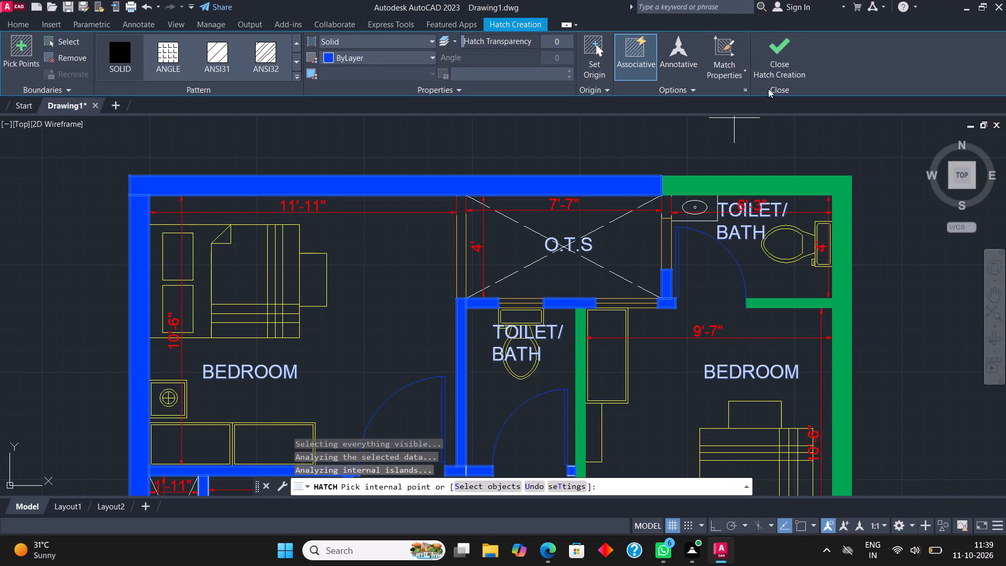
click(670, 204)
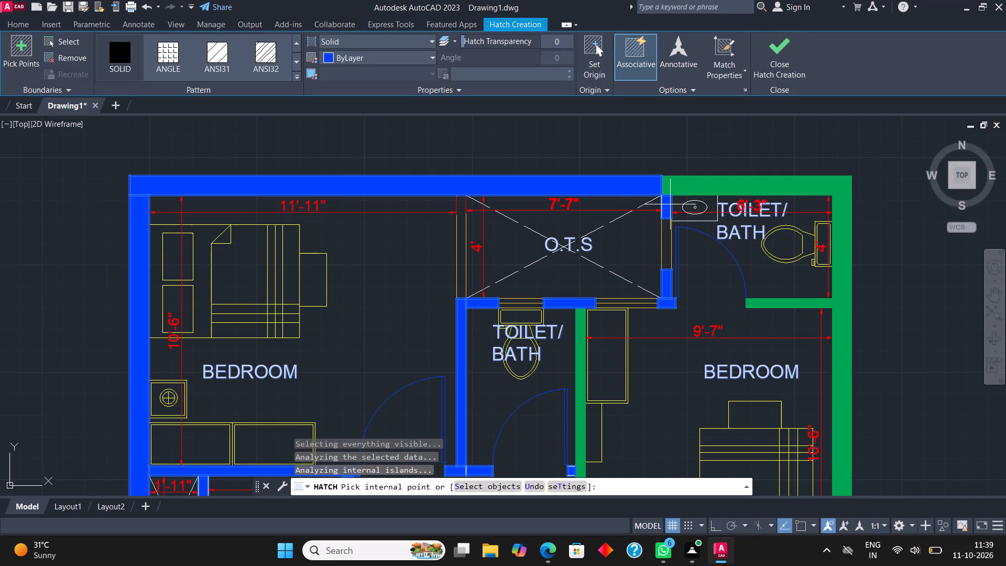
click(462, 202)
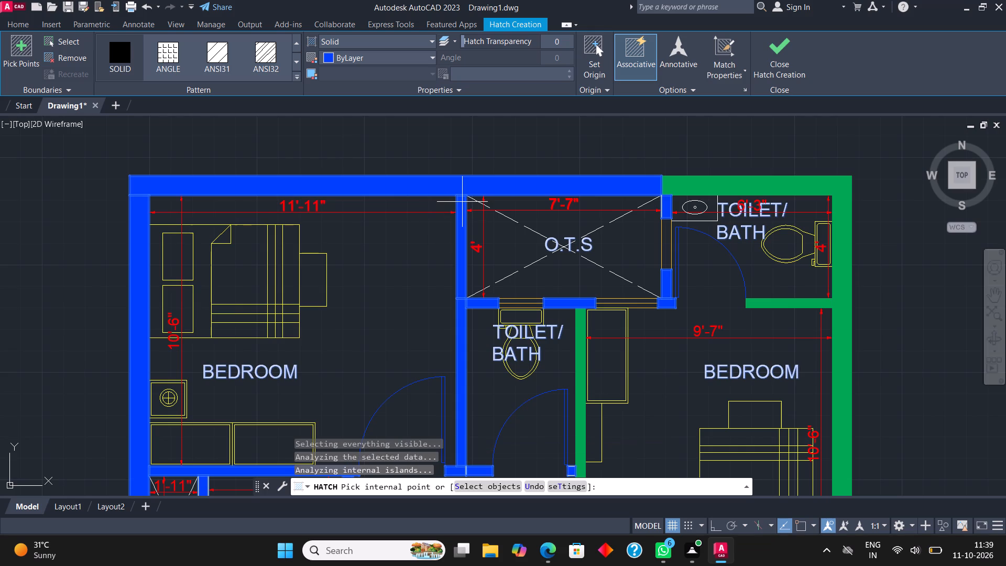
key(ctrl+z)
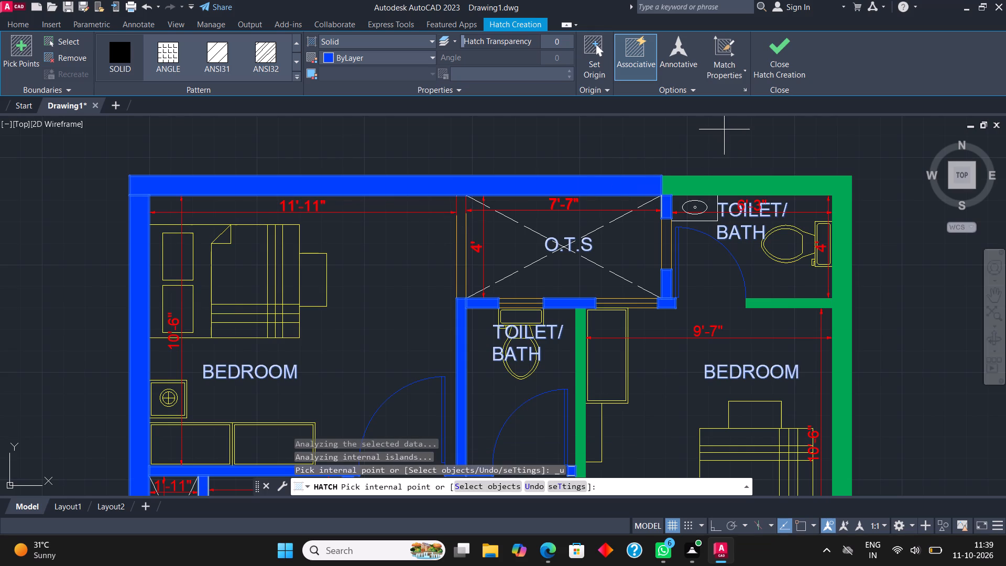
click(763, 56)
Look over the plan from the O.T.S. through the bedrooms and drawing area to the porch, checking the wall hatching.
scroll(384, 257, down, 1)
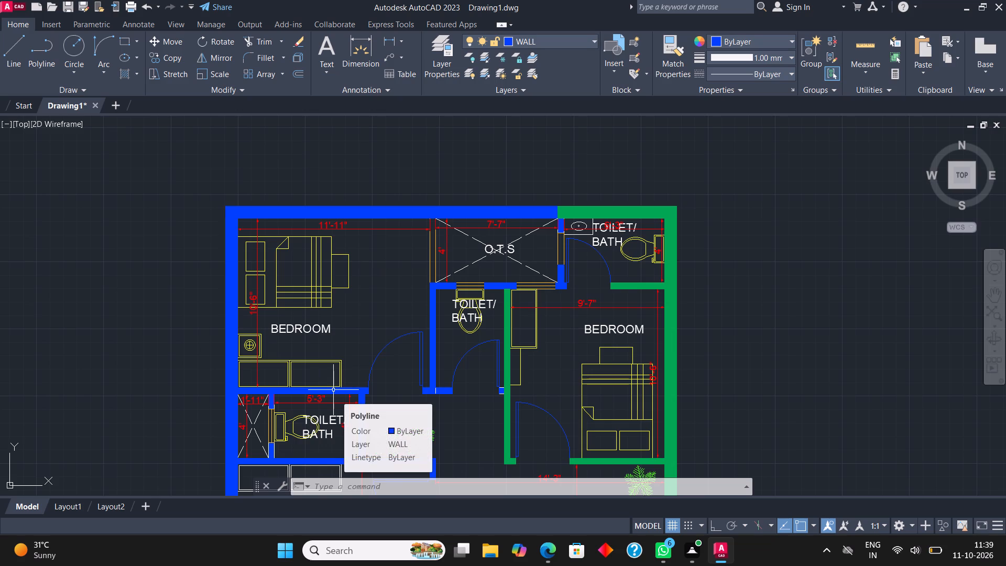
middle_drag(596, 258, 534, 248)
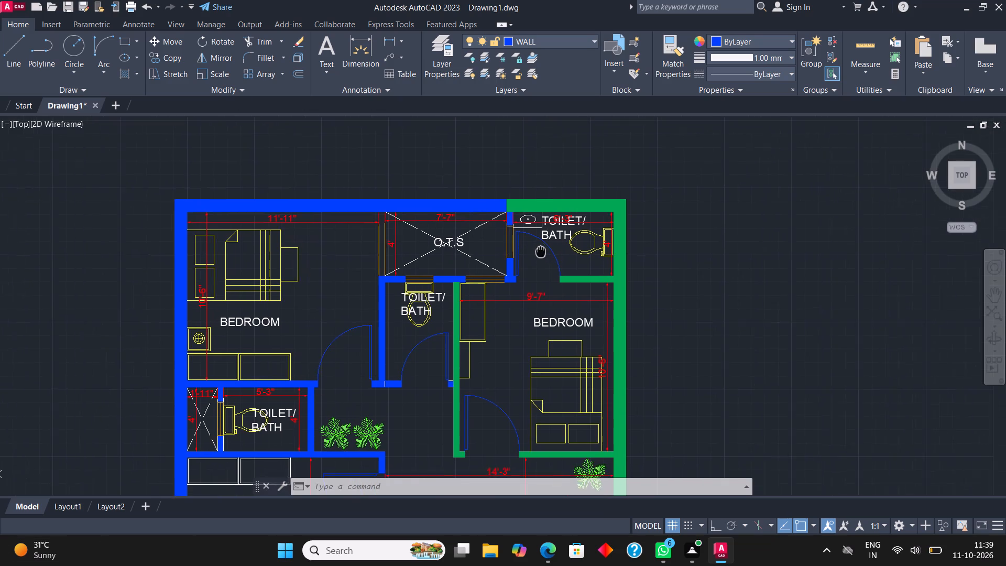
middle_drag(534, 248, 496, 197)
middle_drag(338, 369, 364, 257)
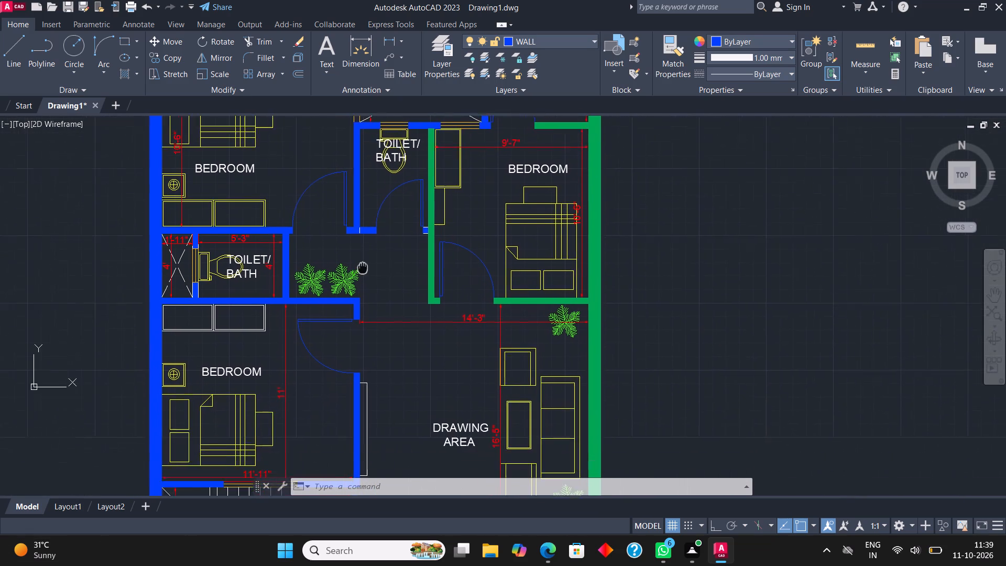
middle_drag(364, 257, 371, 236)
middle_drag(387, 367, 408, 210)
middle_drag(393, 353, 397, 198)
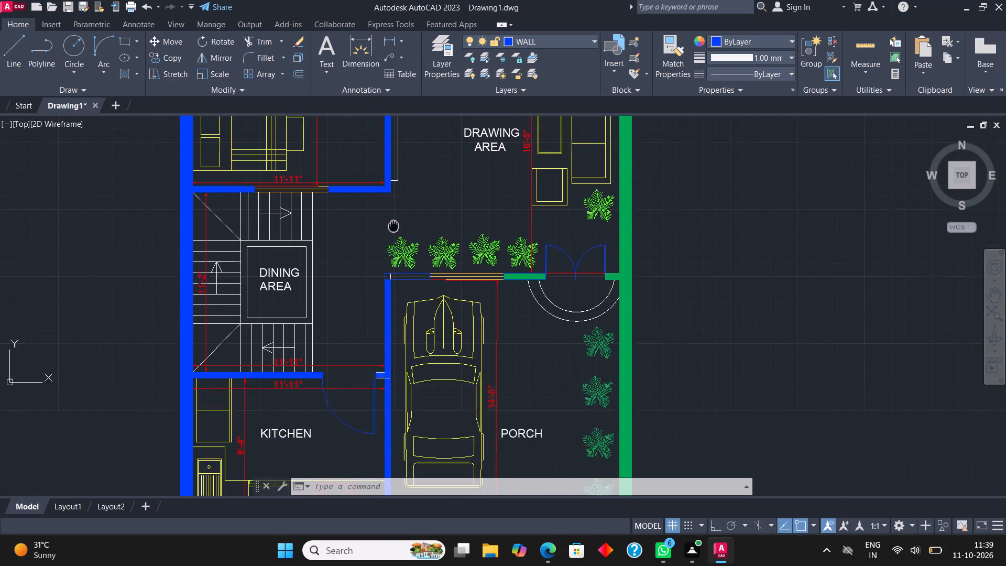
middle_drag(397, 198, 398, 182)
middle_click(384, 305)
middle_drag(441, 232, 420, 469)
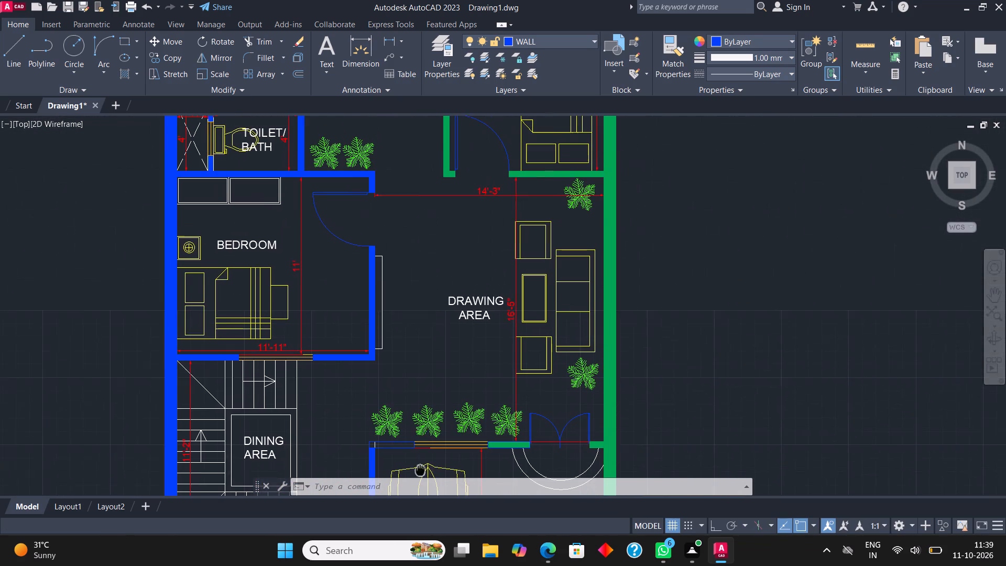
Create a new layer named DOOR with cyan-blue index colour 130.
click(435, 48)
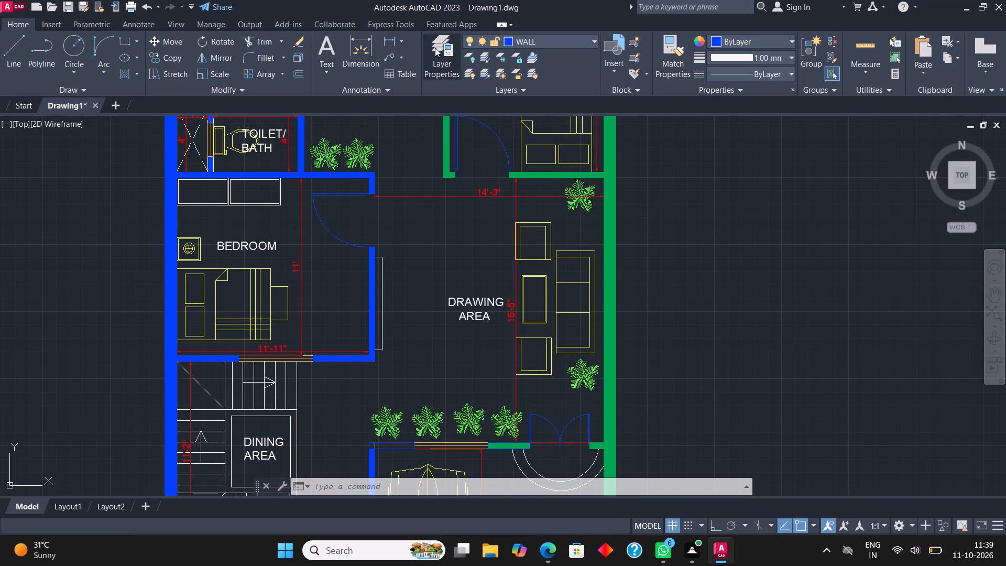
click(123, 63)
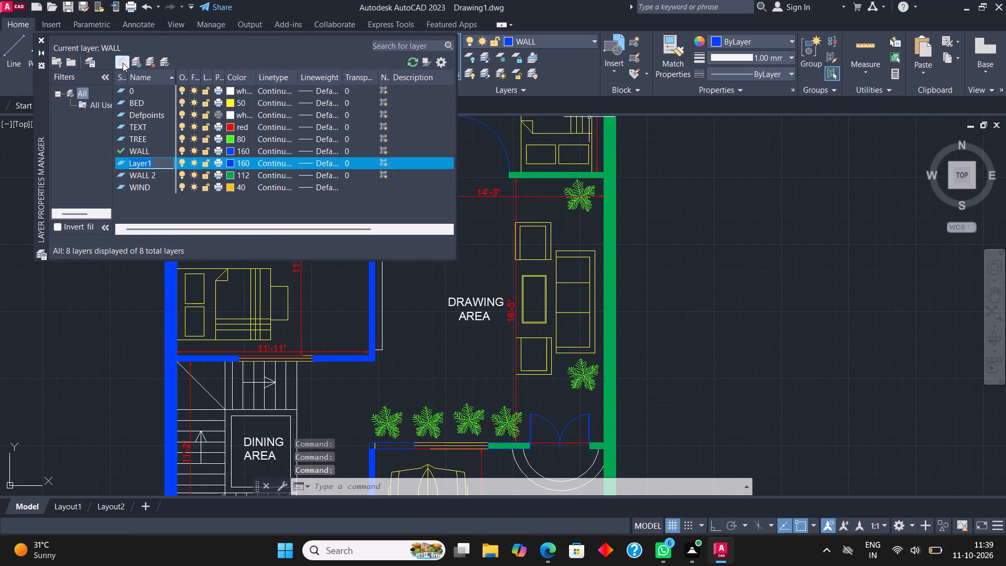
text(DOOR)
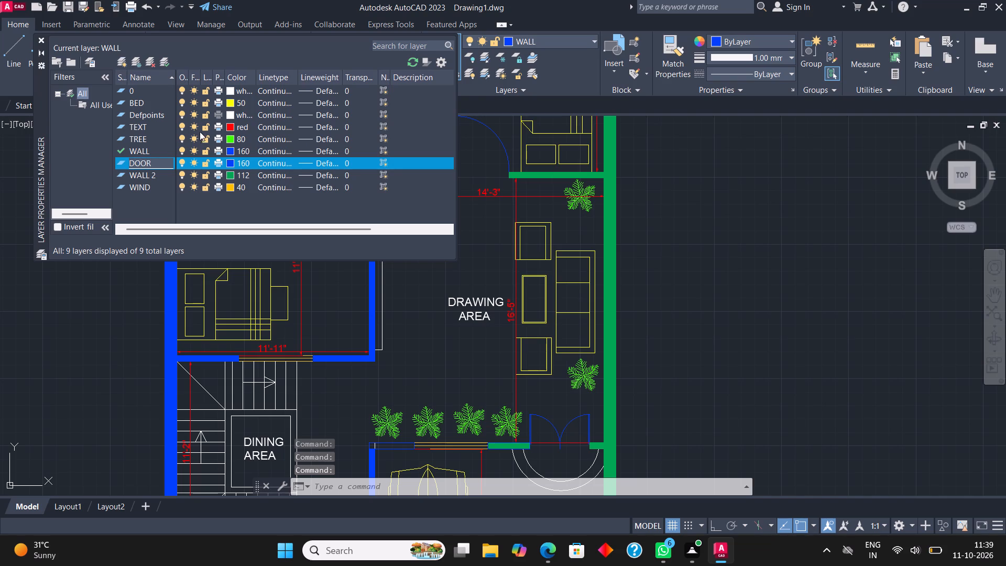
click(228, 164)
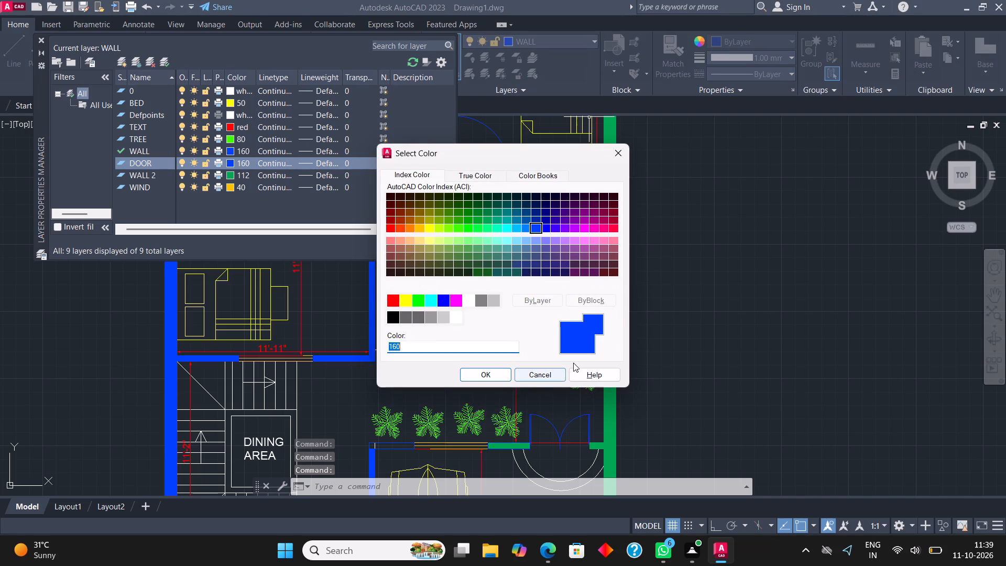
click(509, 229)
click(501, 377)
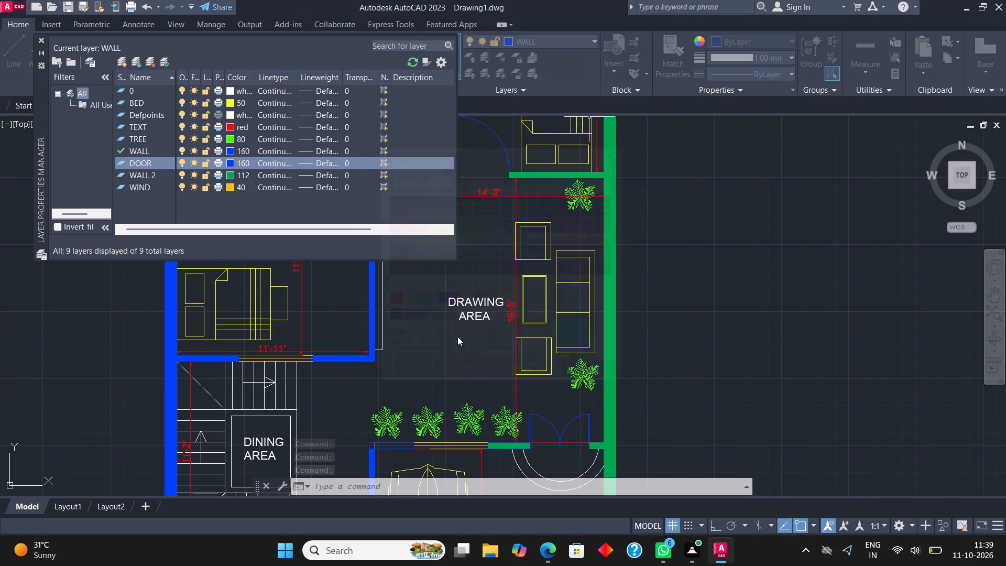
click(40, 38)
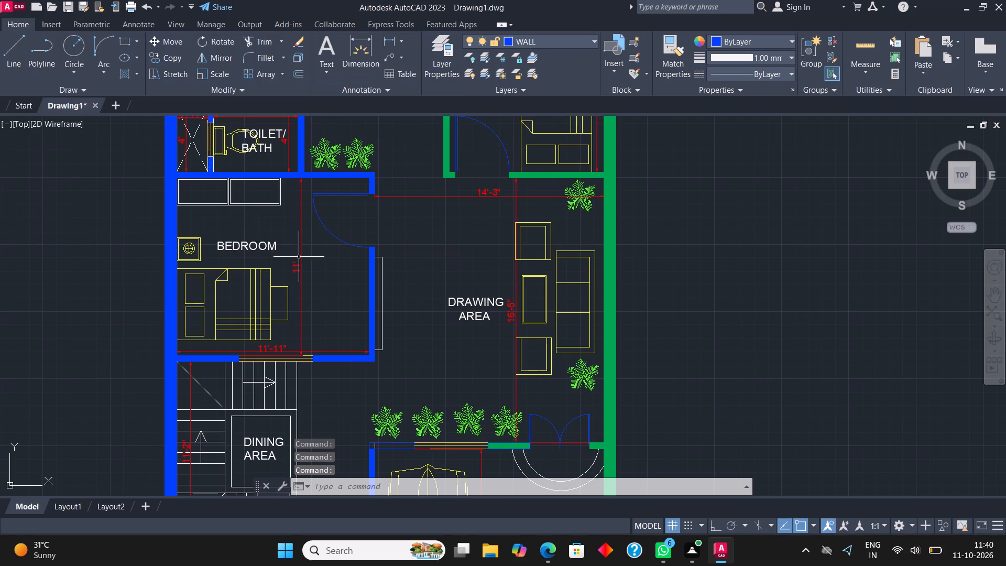
Select all door blocks similar to the 11' bedroom's door and assign them to the DOOR layer.
click(320, 195)
right_click(319, 195)
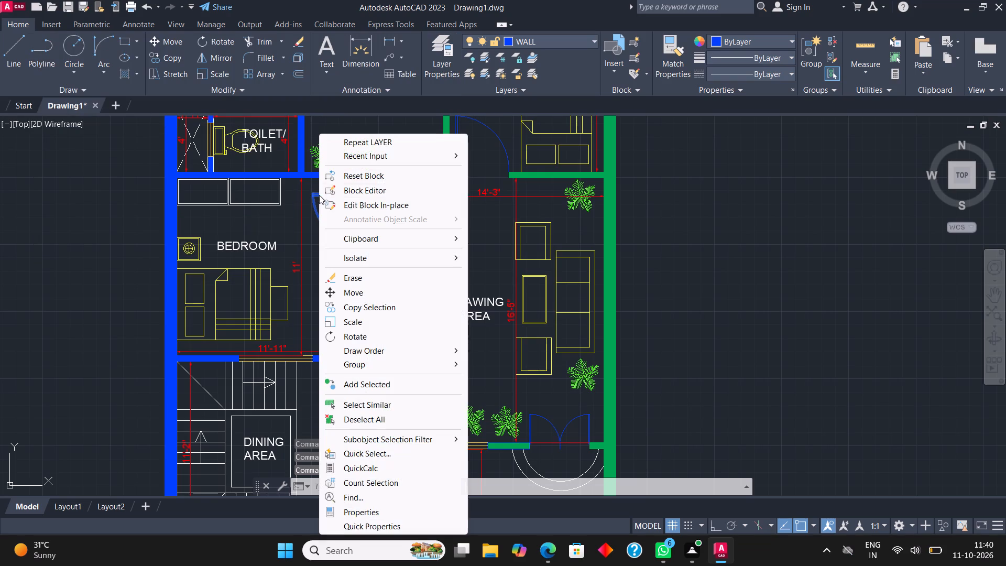
click(398, 408)
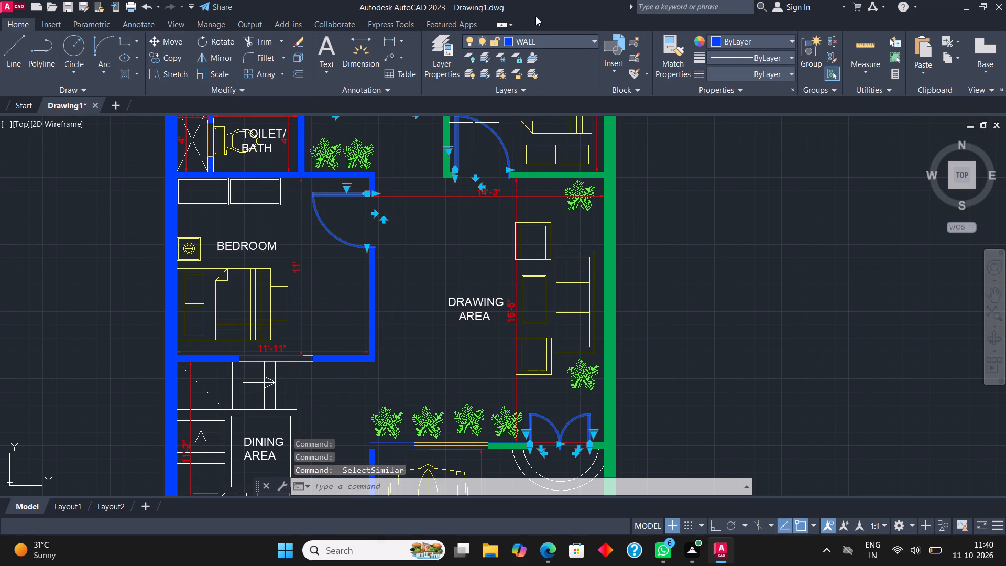
click(549, 40)
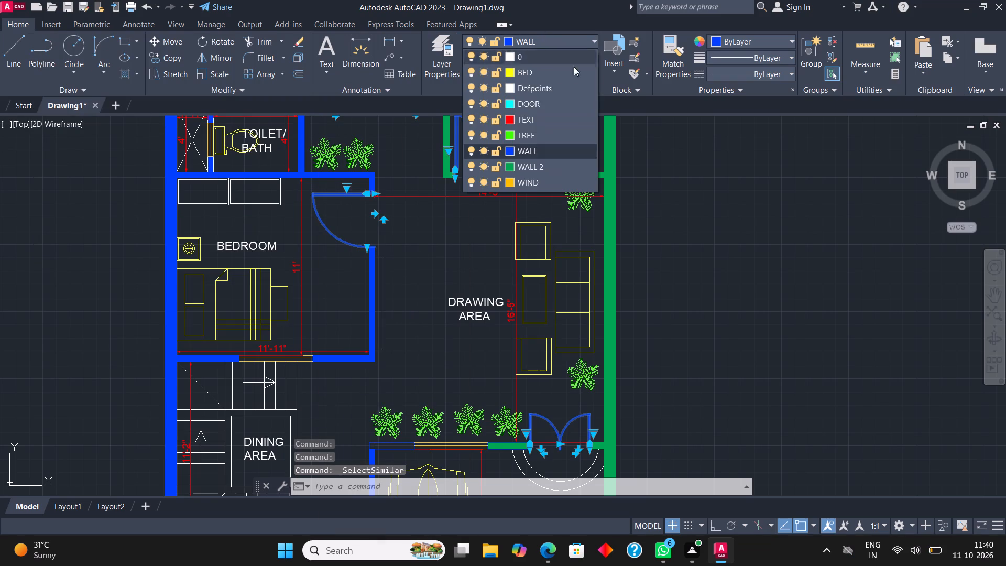
click(576, 108)
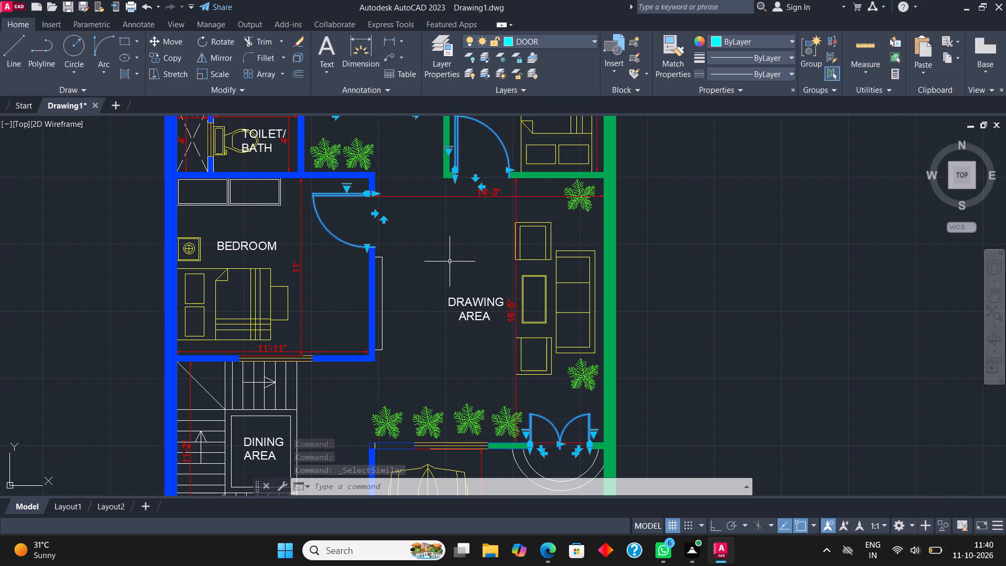
key(Escape)
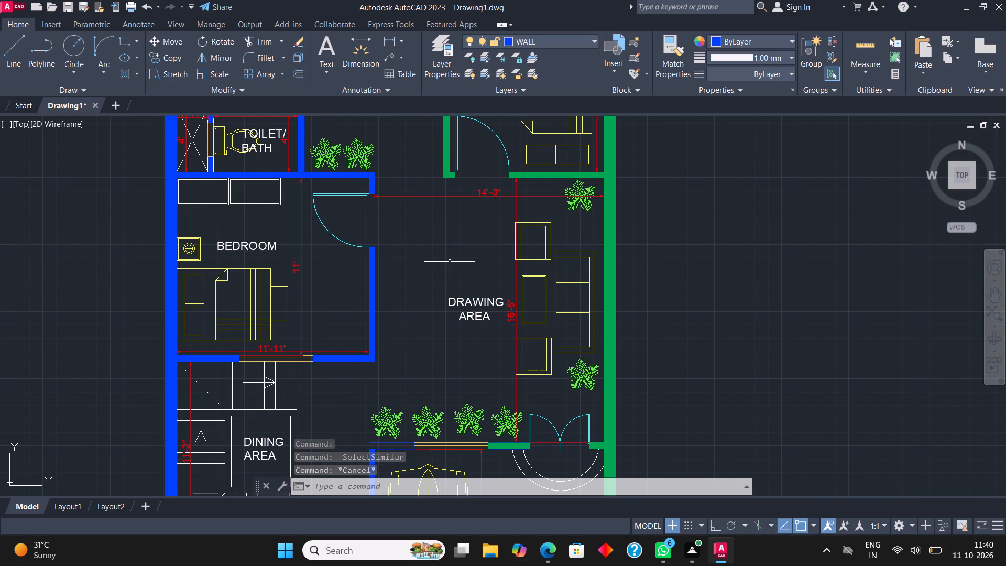
Review the whole plan and then the upper bedrooms and toilets, checking the doors' layer colour and the room labels.
scroll(450, 262, up, 1)
scroll(449, 264, down, 1)
scroll(449, 264, left, 1)
scroll(449, 265, down, 2)
middle_drag(455, 245, 456, 218)
scroll(460, 221, down, 1)
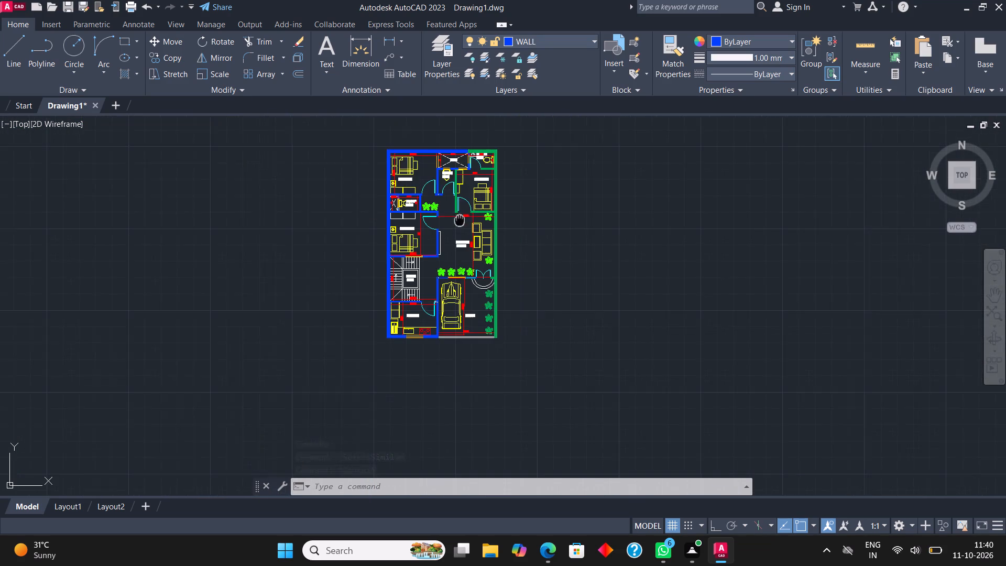
middle_drag(456, 218, 455, 218)
middle_drag(455, 170, 491, 266)
scroll(476, 234, up, 2)
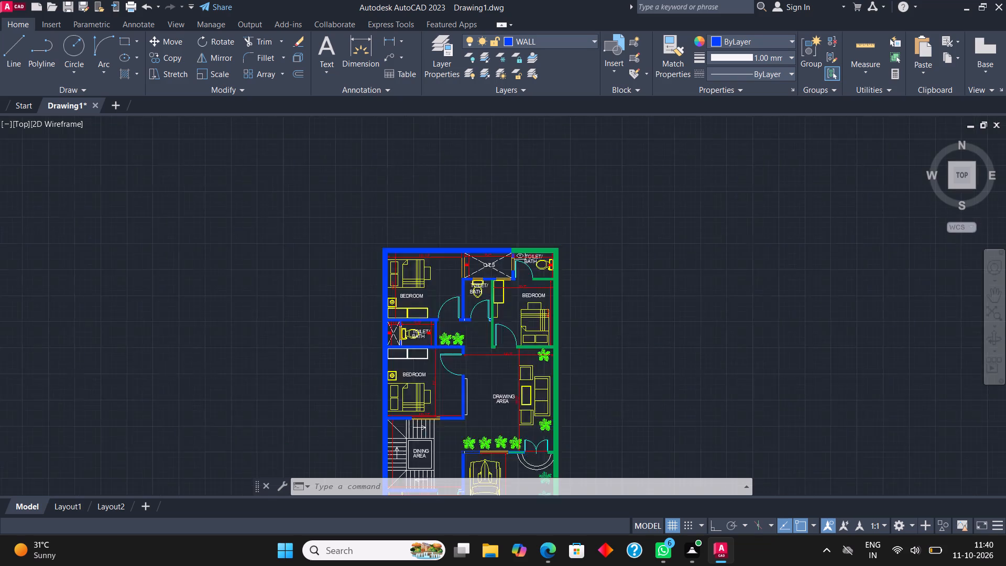
scroll(476, 234, up, 1)
middle_drag(440, 258, 458, 213)
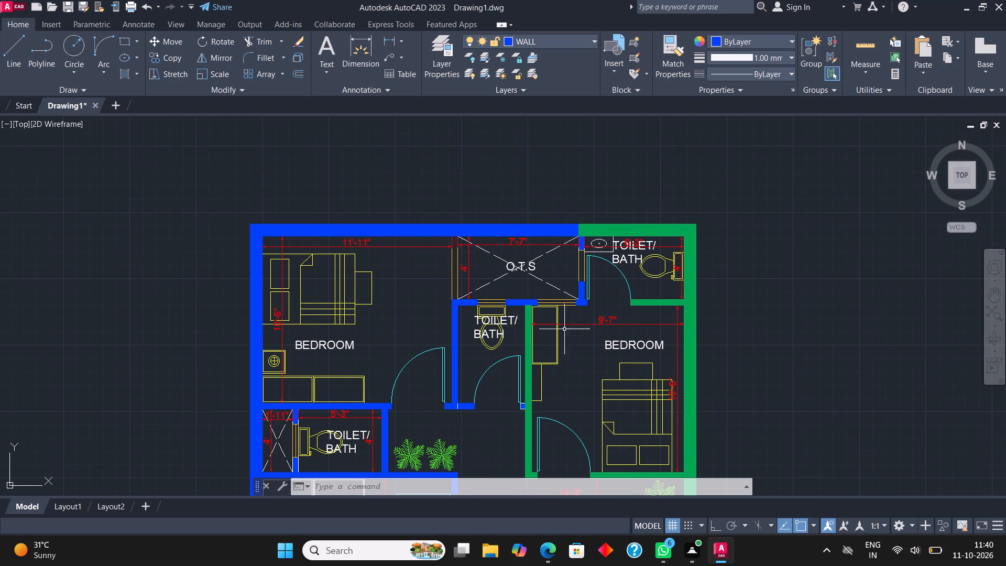
scroll(358, 345, up, 1)
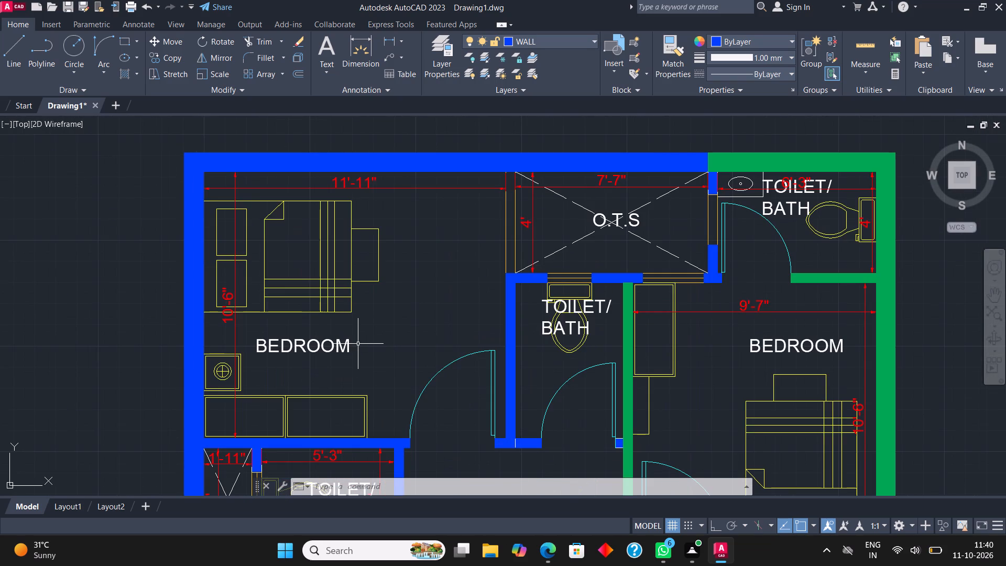
middle_drag(259, 350, 329, 242)
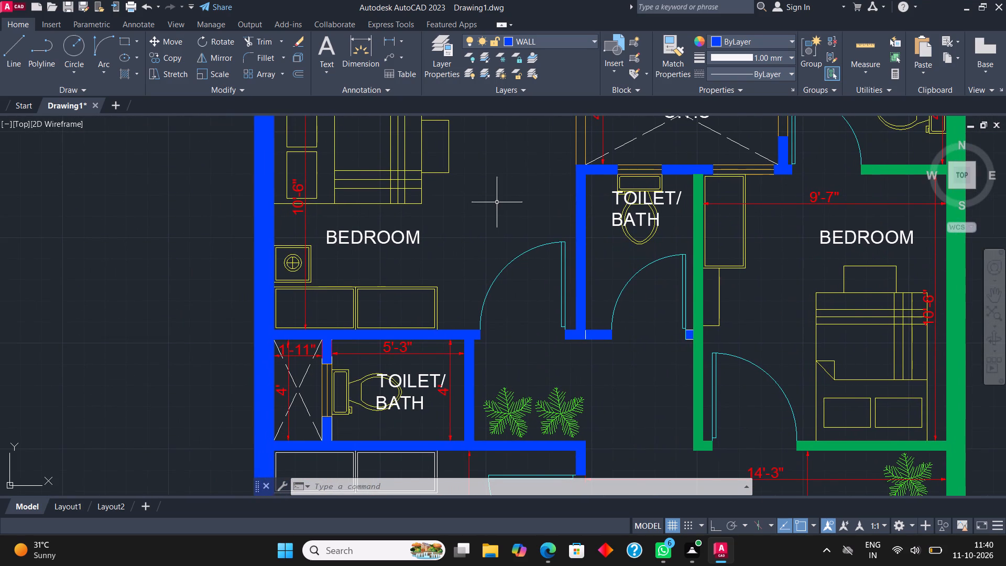
middle_drag(500, 233, 464, 328)
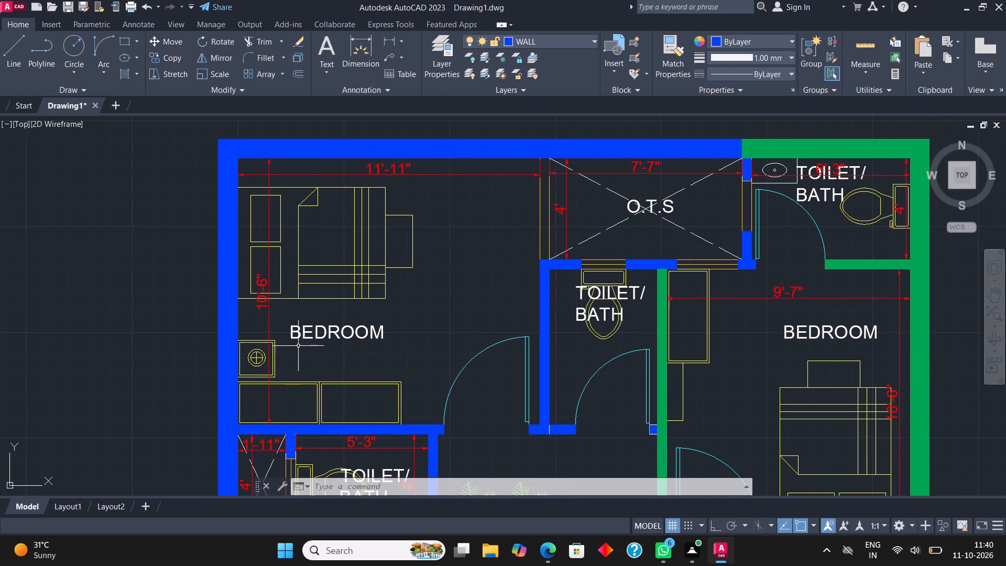
scroll(381, 333, up, 1)
scroll(381, 332, down, 1)
middle_drag(367, 336, 343, 339)
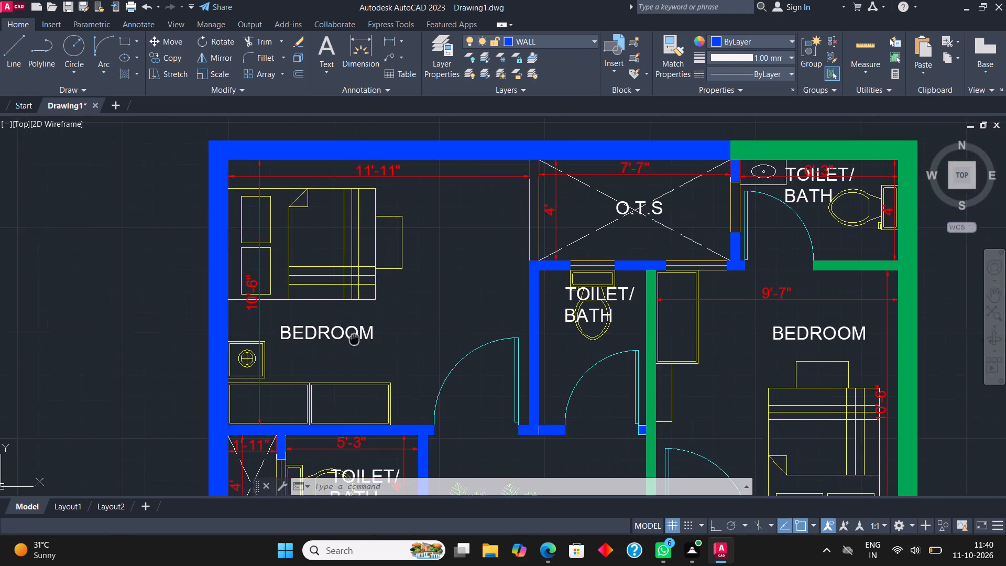
middle_drag(343, 339, 348, 349)
scroll(348, 349, up, 1)
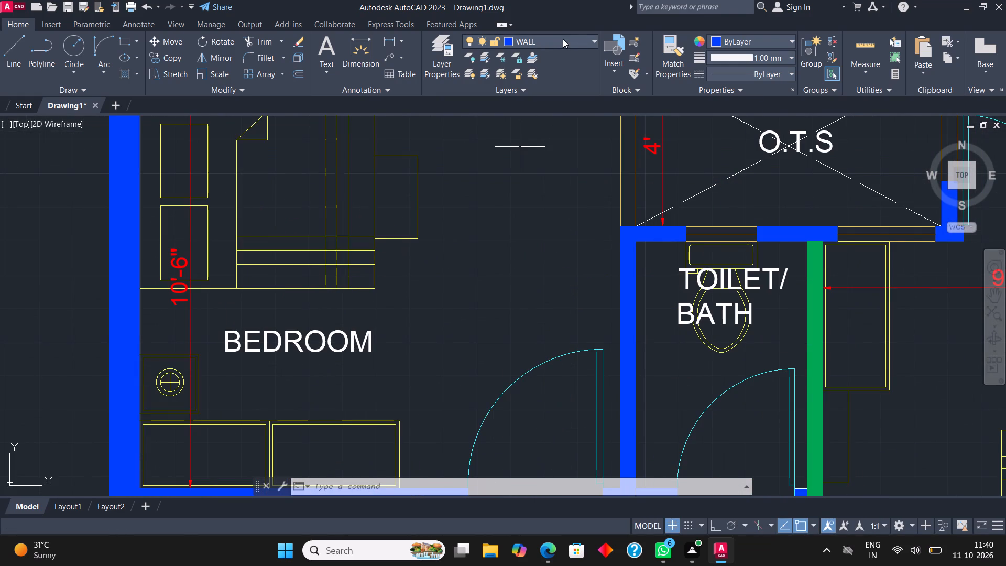
Create a new layer named TEXT 1 with orange index colour 30.
click(563, 39)
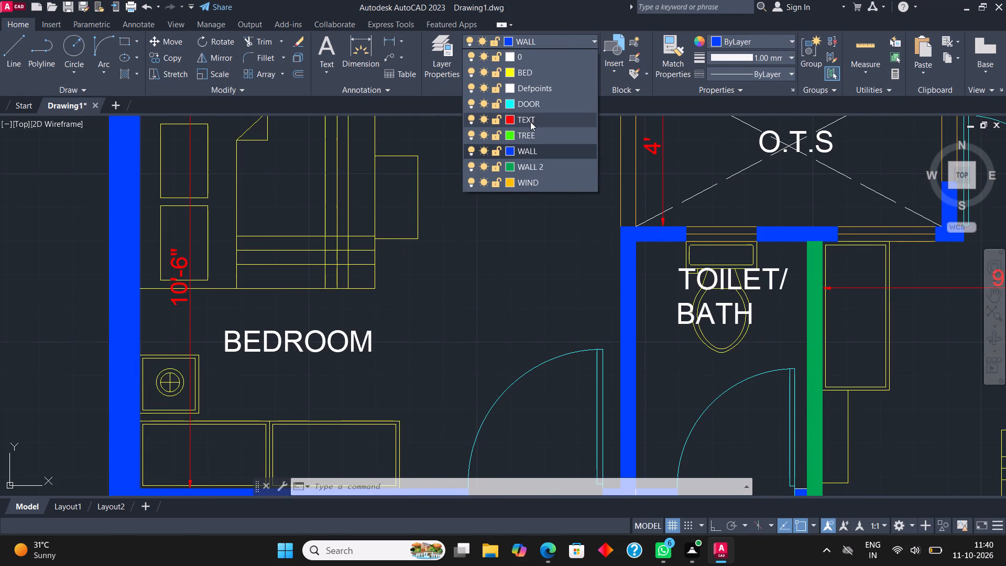
key(Escape)
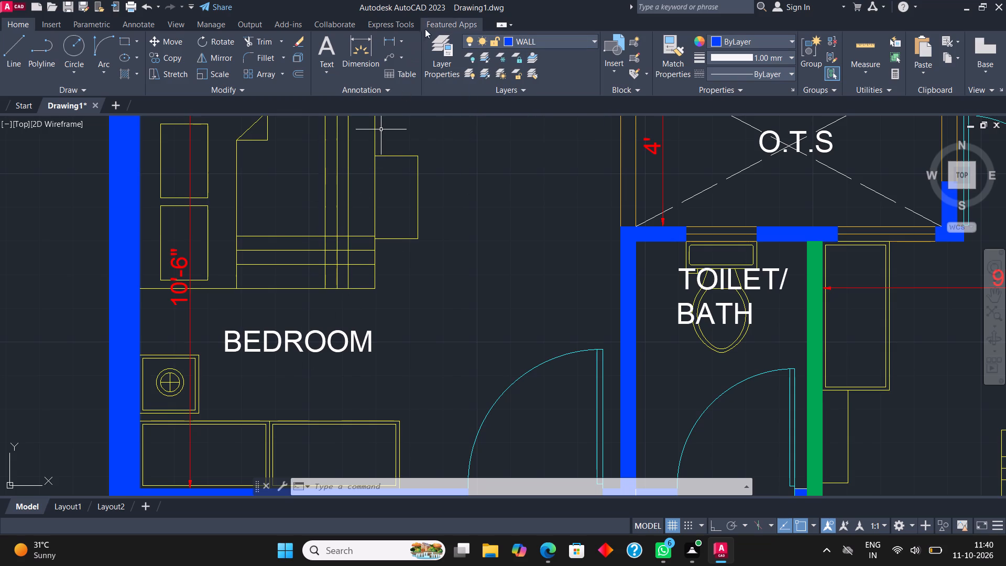
click(434, 45)
click(122, 57)
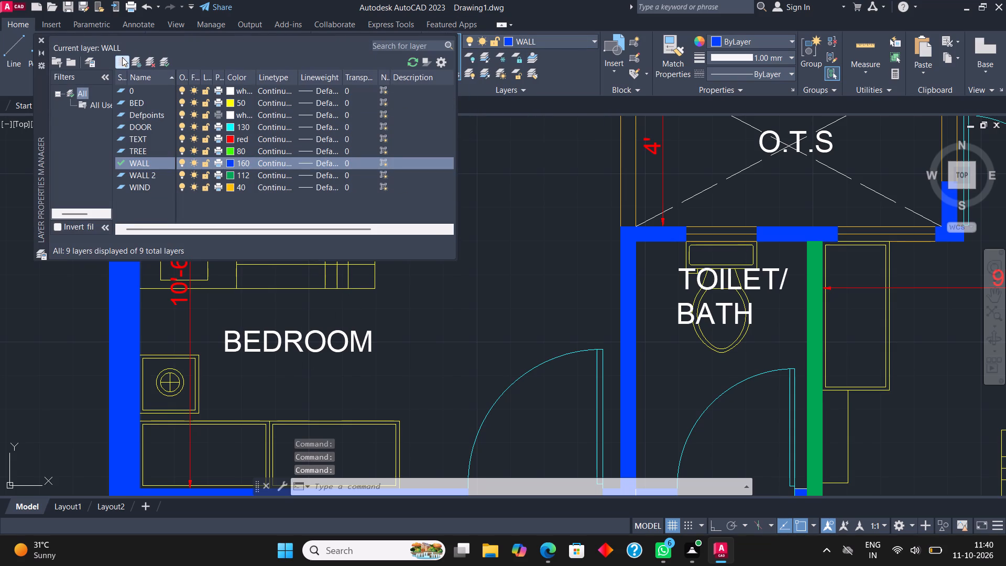
text(TEXT 1)
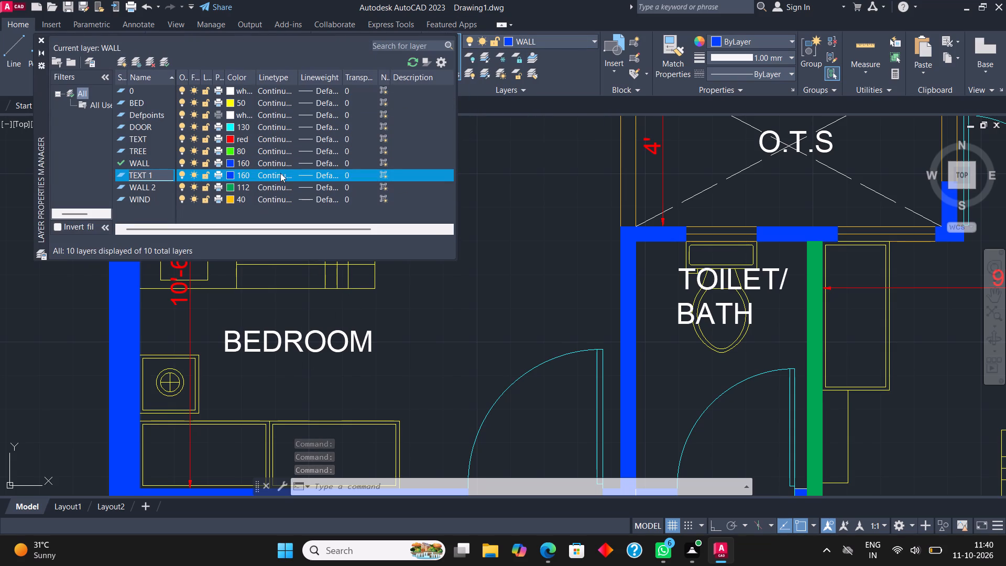
click(229, 176)
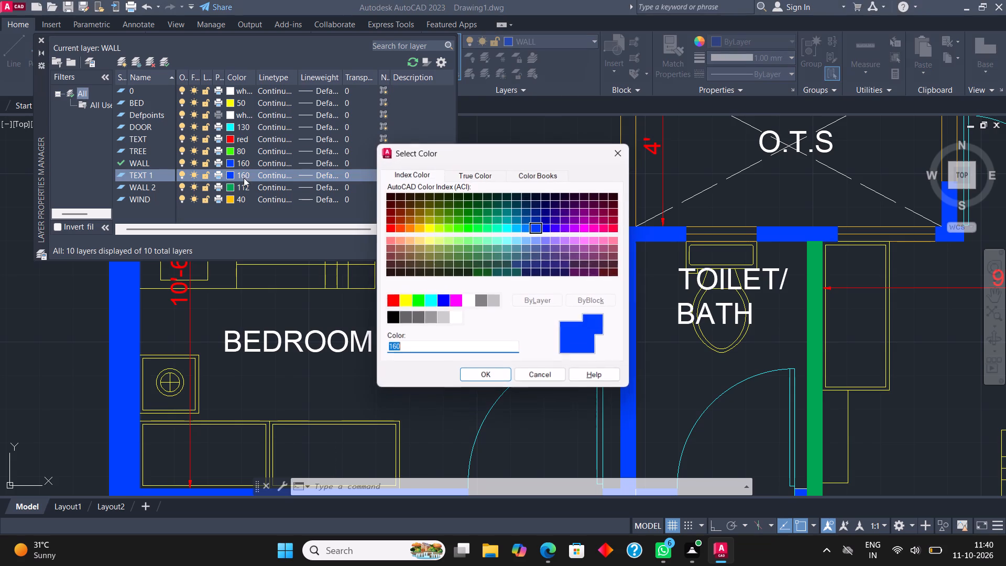
click(405, 241)
click(475, 366)
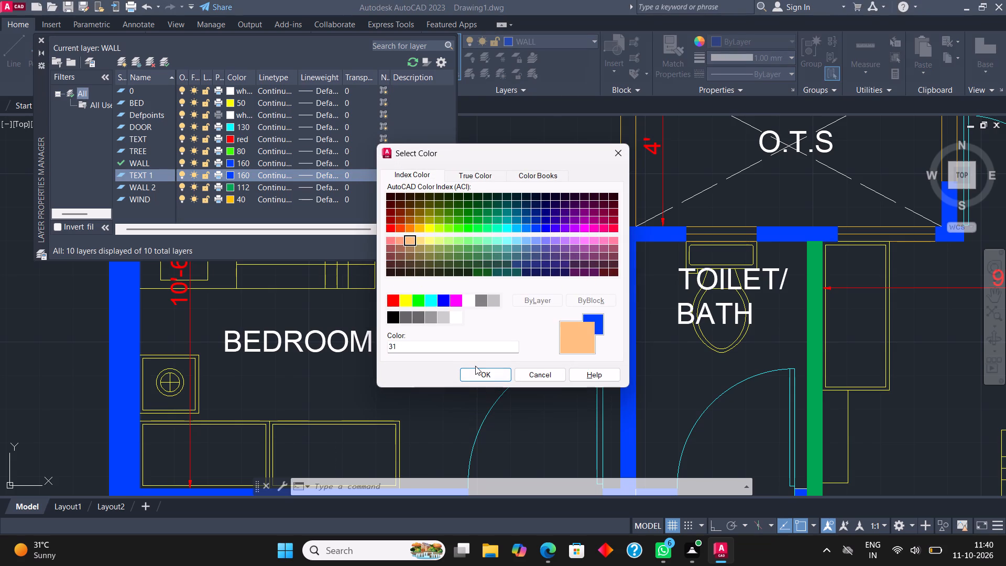
click(479, 379)
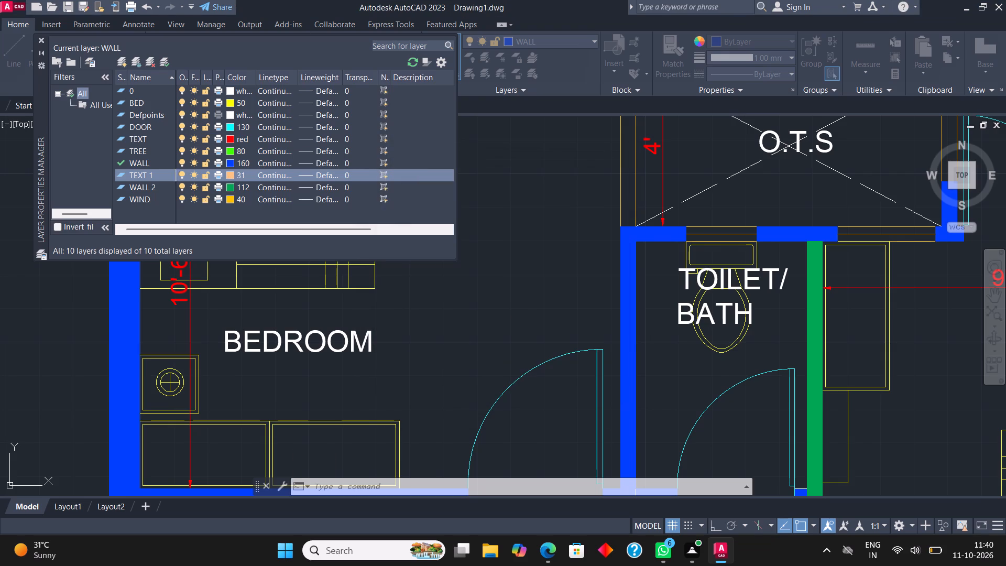
click(229, 173)
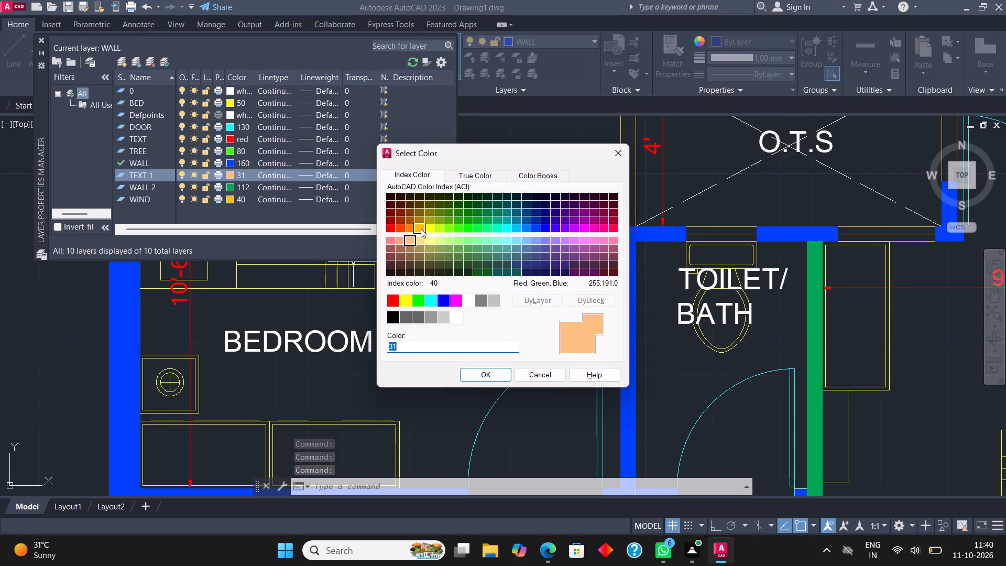
click(421, 228)
click(406, 228)
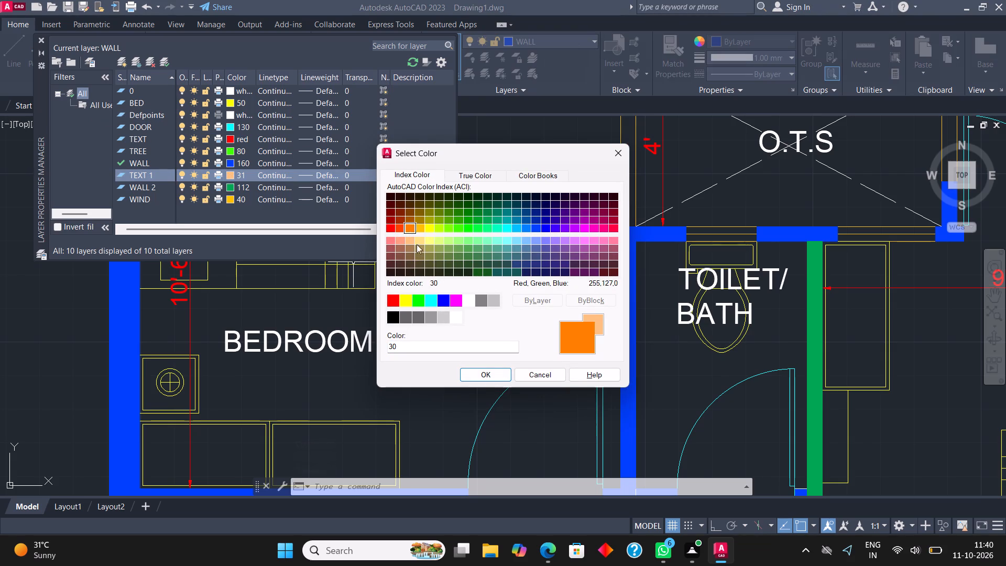
click(463, 371)
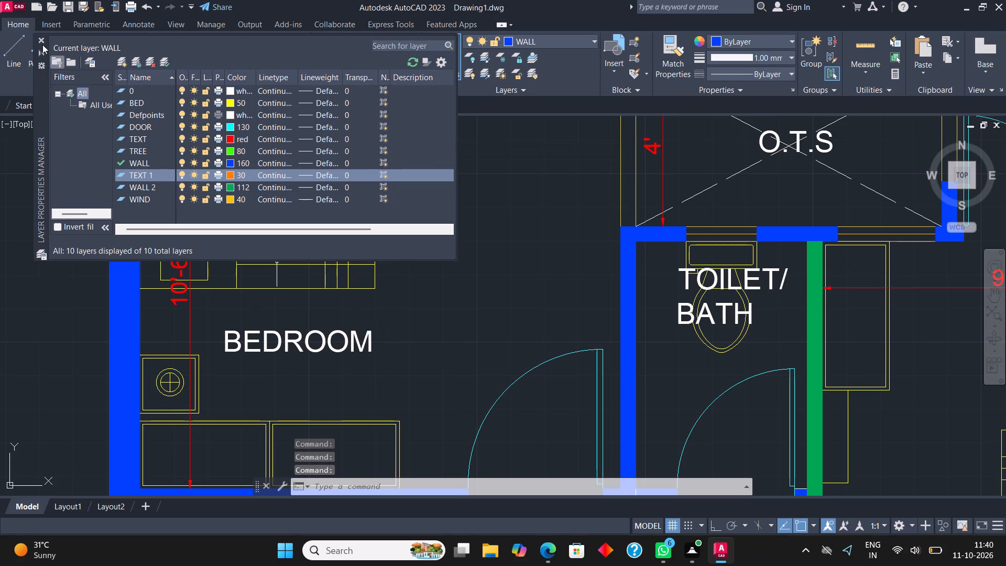
click(38, 30)
click(38, 41)
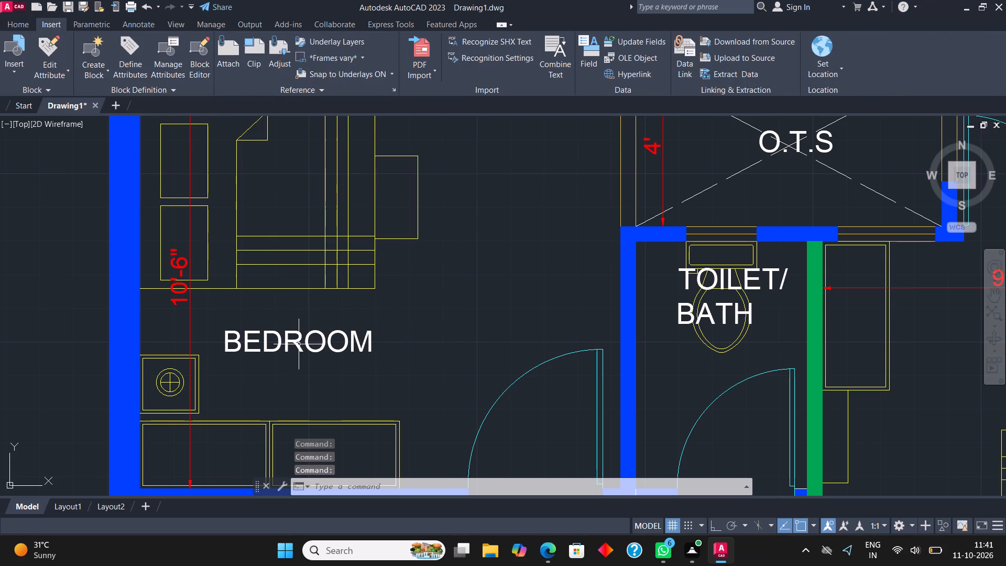
Select all room labels similar to the upper bedroom's BEDROOM text and assign them to the TEXT 1 layer.
click(299, 344)
right_click(299, 344)
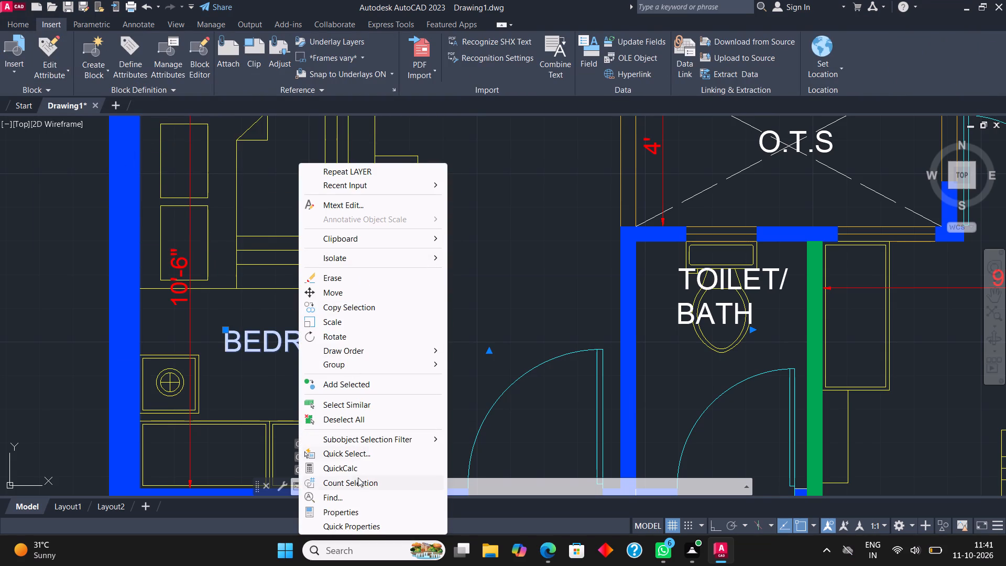
click(372, 402)
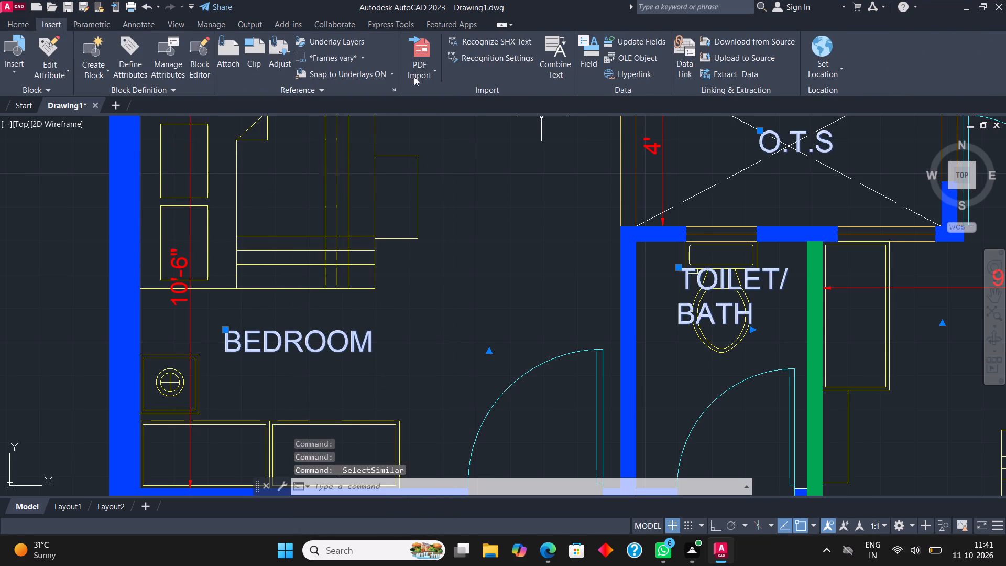
click(14, 20)
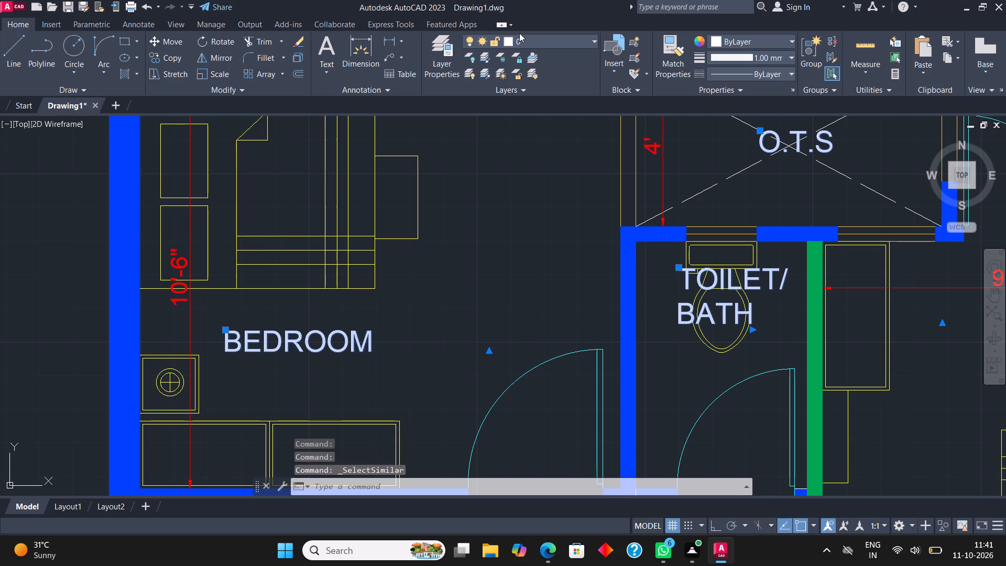
click(531, 38)
click(544, 132)
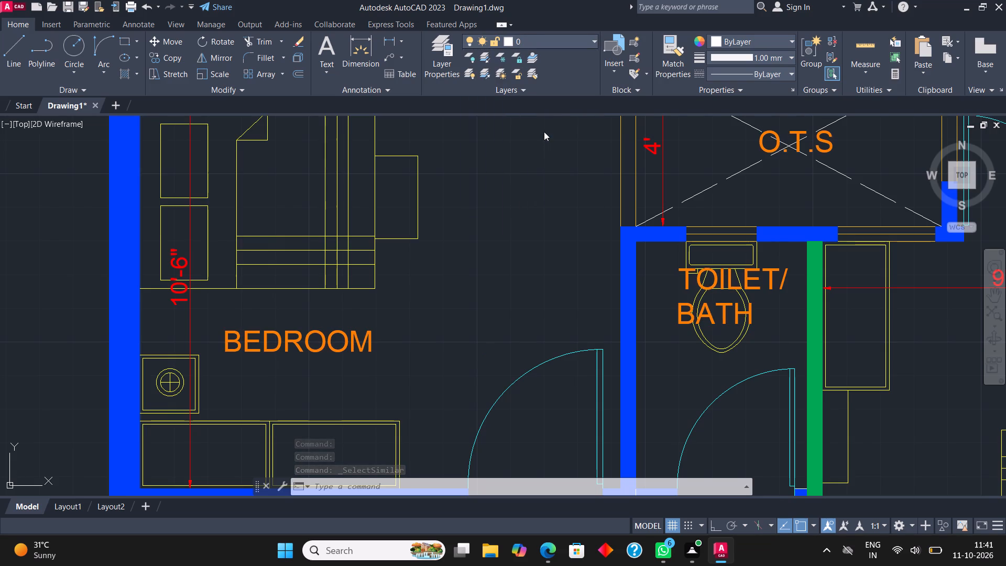
key(Escape)
Assign the white double wardrobe in the bedroom above the dining area to the BED layer.
scroll(385, 254, down, 2)
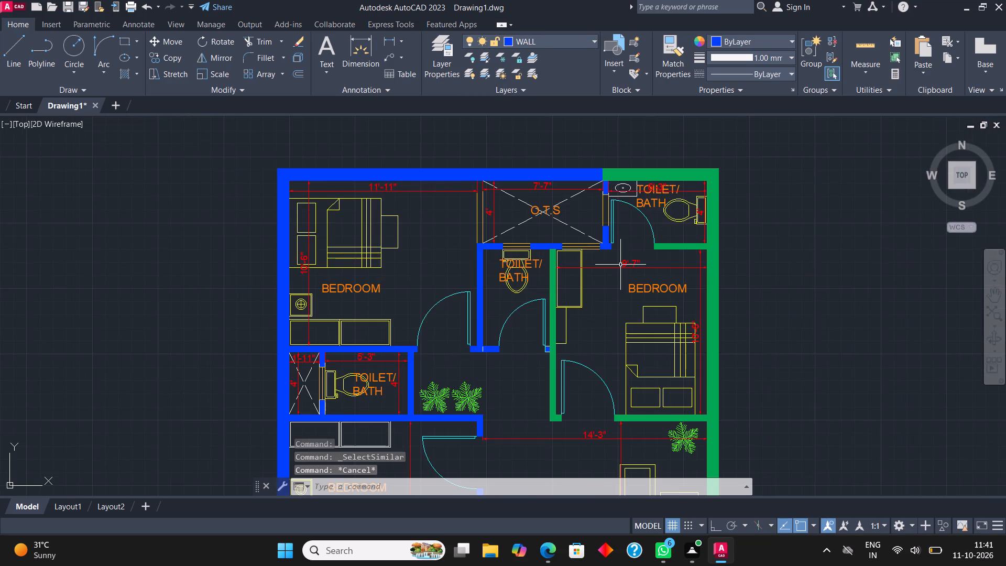
middle_drag(674, 242, 570, 210)
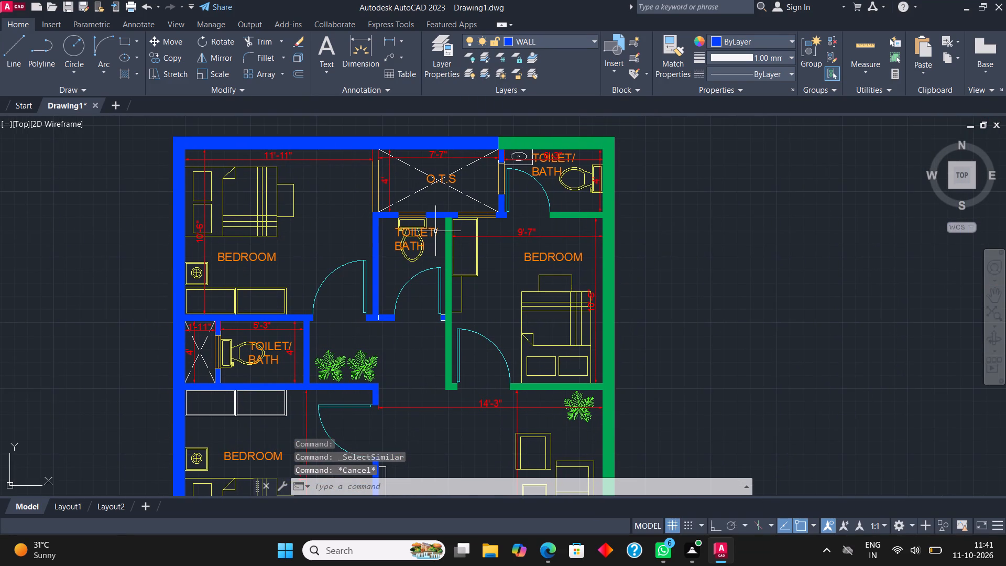
scroll(435, 231, down, 1)
middle_drag(447, 320, 490, 201)
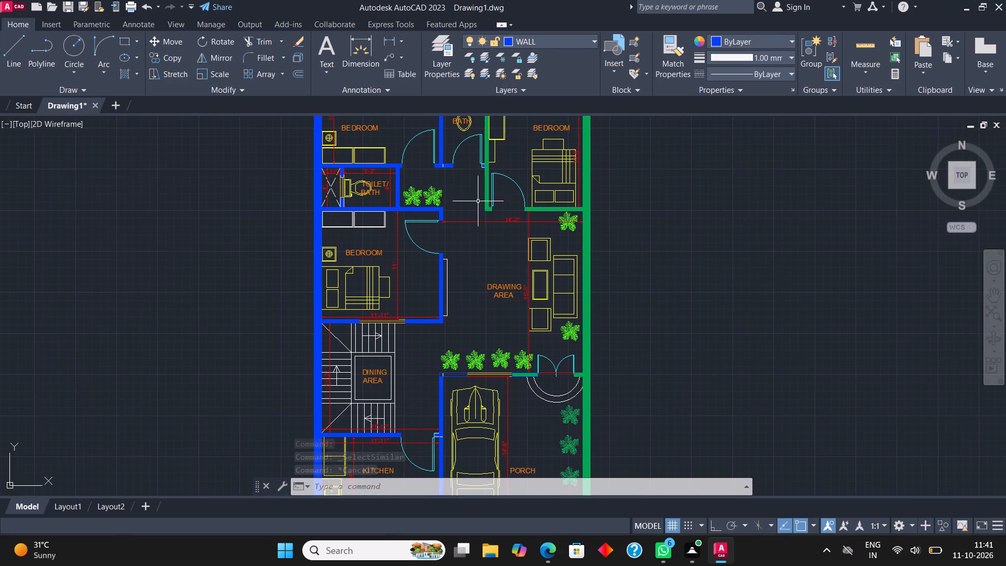
scroll(348, 219, up, 4)
drag(386, 300, 380, 293)
click(336, 230)
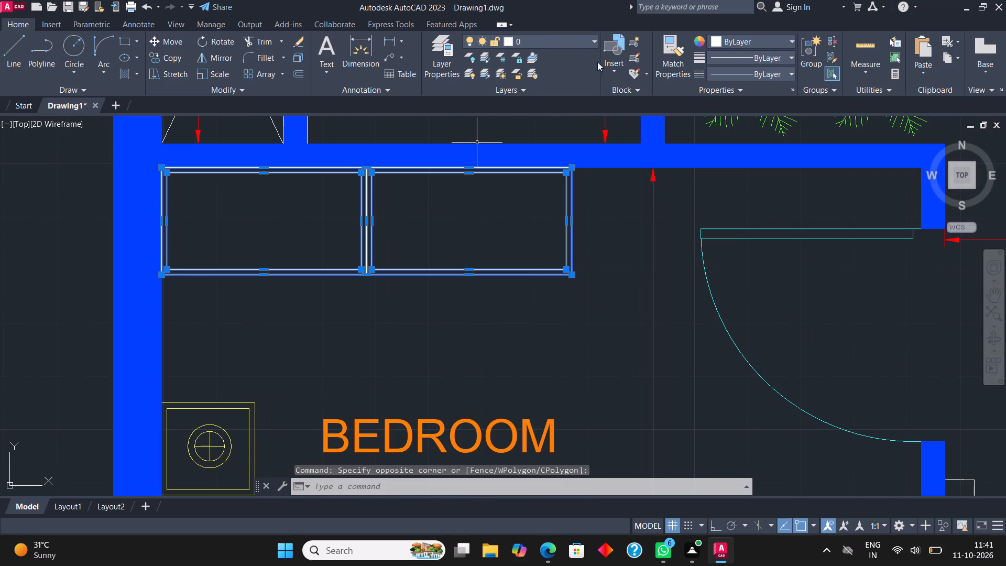
click(581, 43)
click(555, 72)
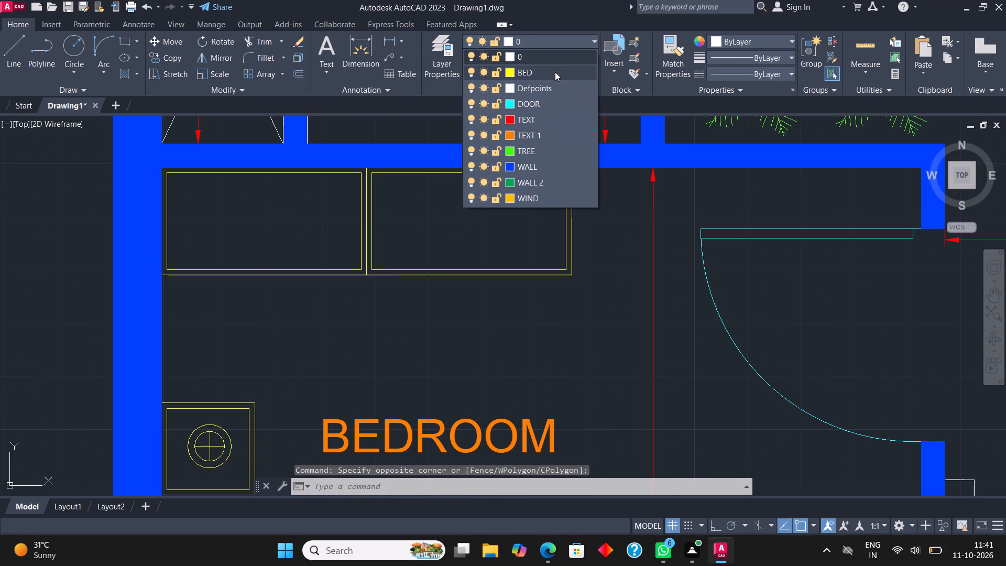
scroll(210, 366, down, 2)
key(Escape)
Copy the upper bedroom's BEDROOM label to the empty space outside the plan's west wall.
scroll(392, 285, down, 1)
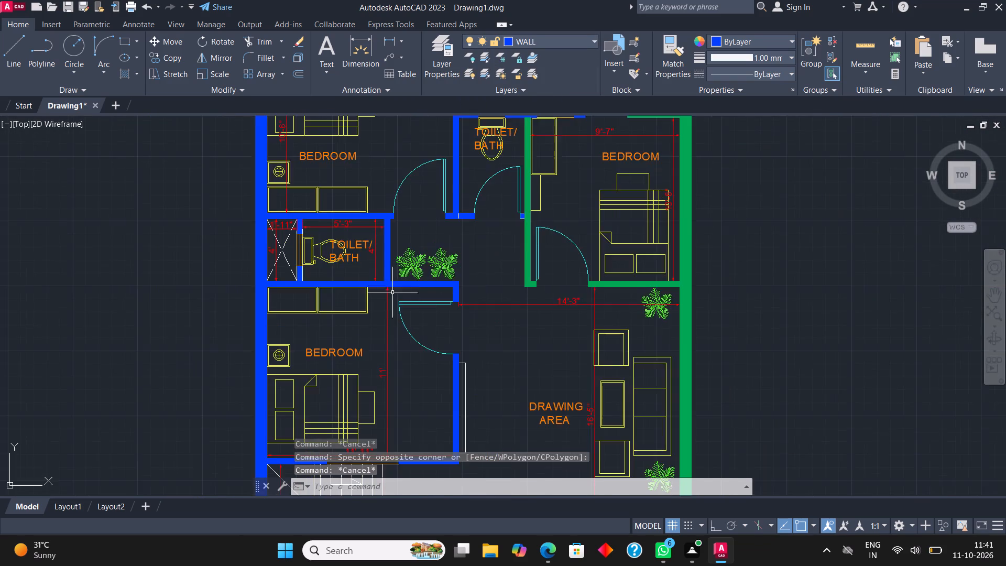
scroll(402, 364, down, 1)
middle_drag(410, 364, 434, 211)
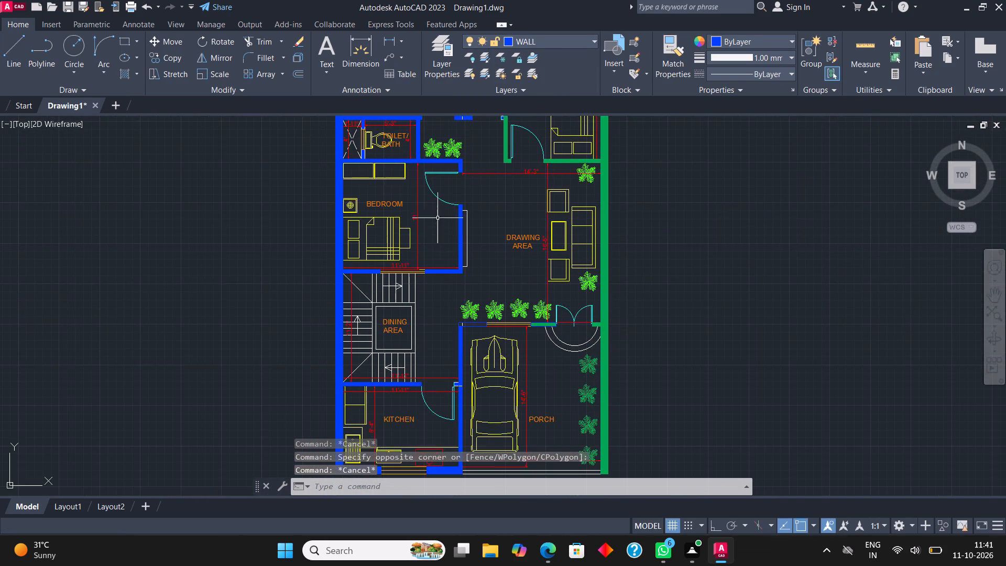
middle_drag(450, 353, 412, 482)
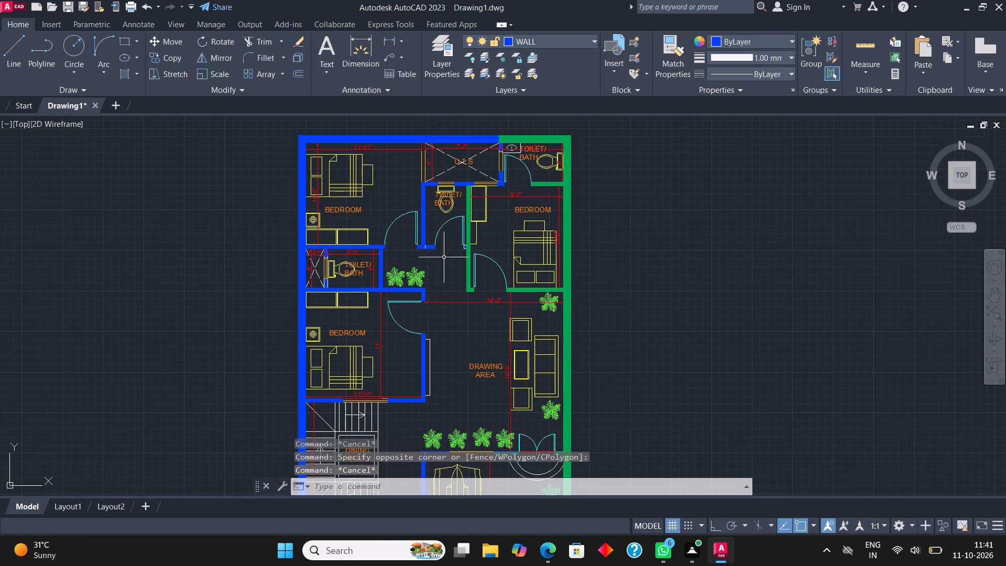
middle_drag(473, 212, 449, 335)
scroll(306, 328, up, 3)
click(304, 340)
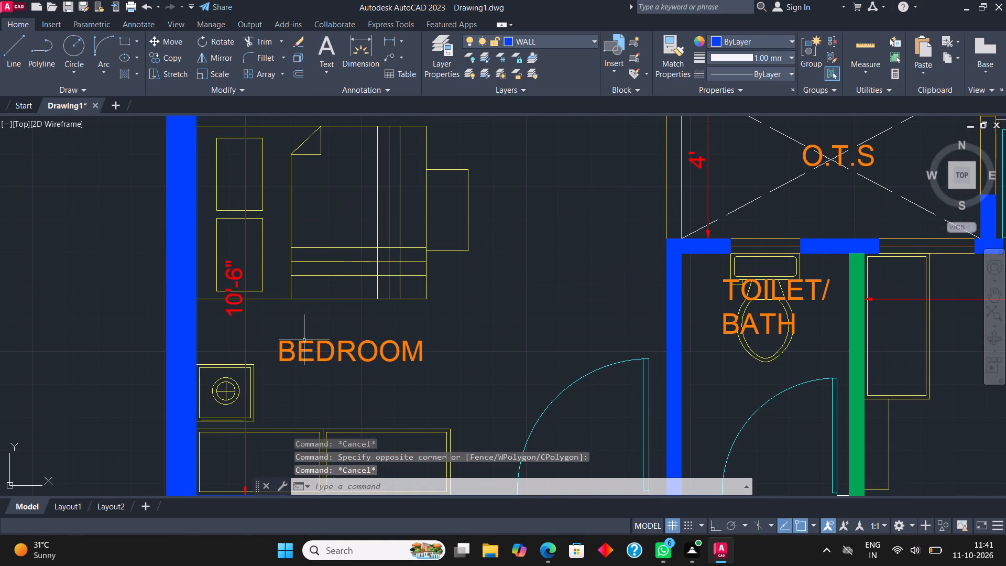
click(174, 54)
click(333, 273)
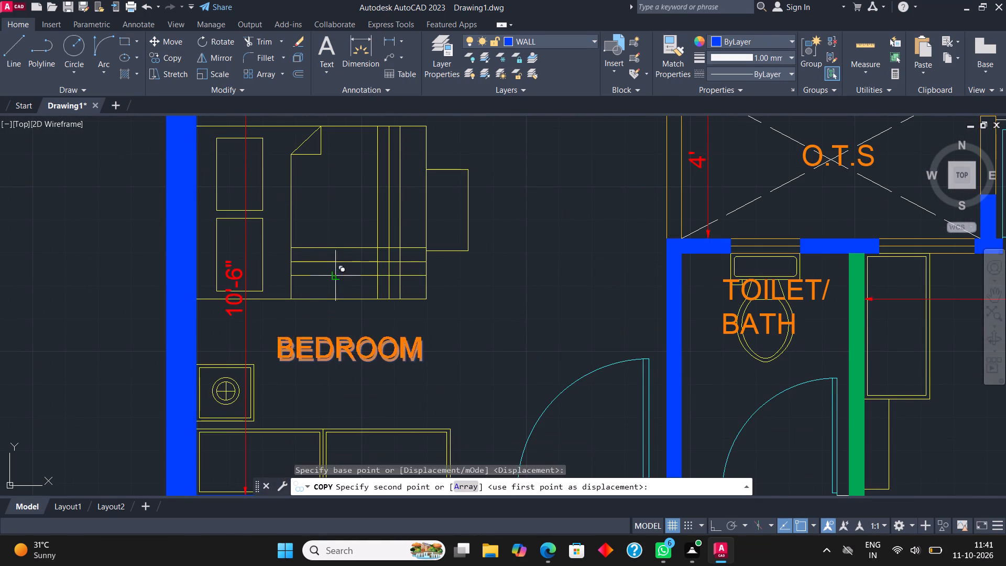
scroll(473, 265, down, 2)
click(271, 267)
key(Escape)
Replace the text of the copied BEDROOM label outside the plan with D.
scroll(258, 298, up, 3)
click(258, 298)
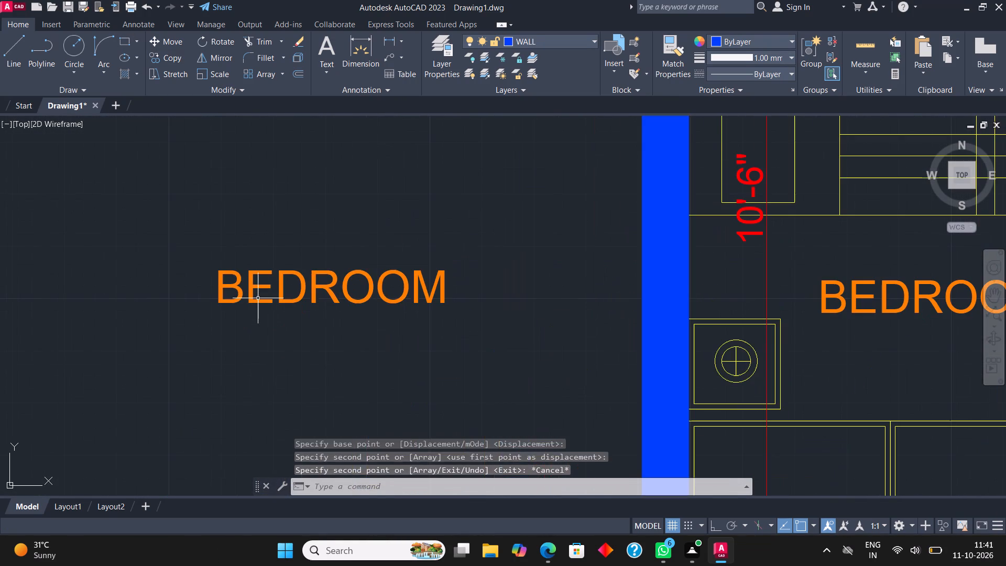
right_click(257, 298)
click(331, 209)
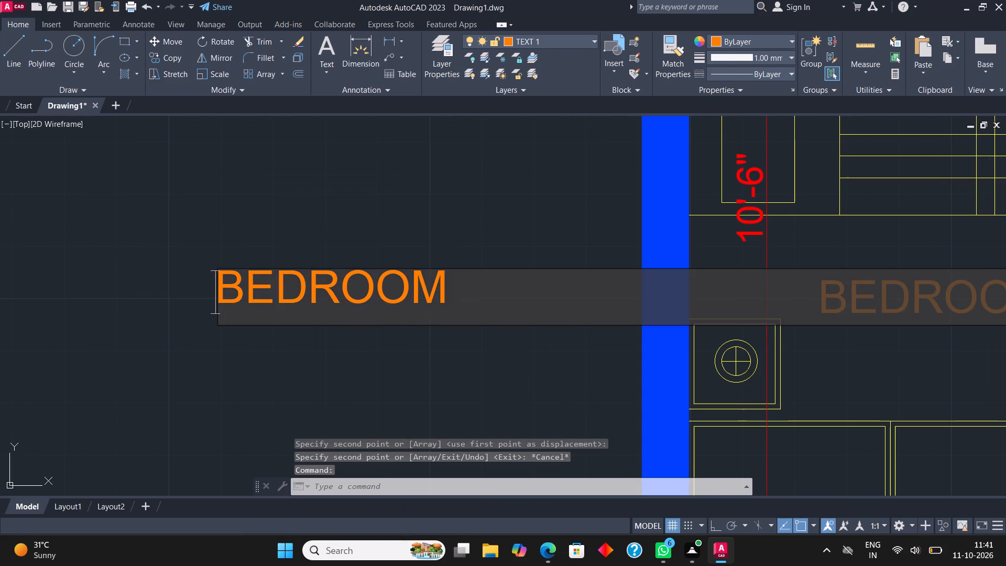
click(450, 303)
key(BackSpace)
key(BackSpace)
key(BackSpace)
key(BackSpace)
key(BackSpace)
key(BackSpace)
key(BackSpace)
key(BackSpace)
key(BackSpace)
key(BackSpace)
key(BackSpace)
key(BackSpace)
key(BackSpace)
key(BackSpace)
key(BackSpace)
key(BackSpace)
key(BackSpace)
key(BackSpace)
key(BackSpace)
key(BackSpace)
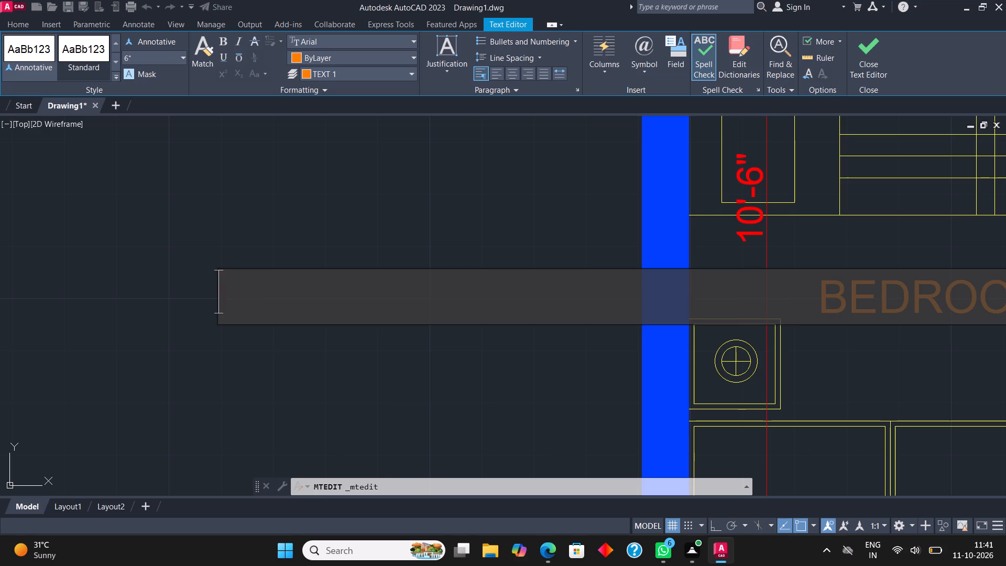
key(d)
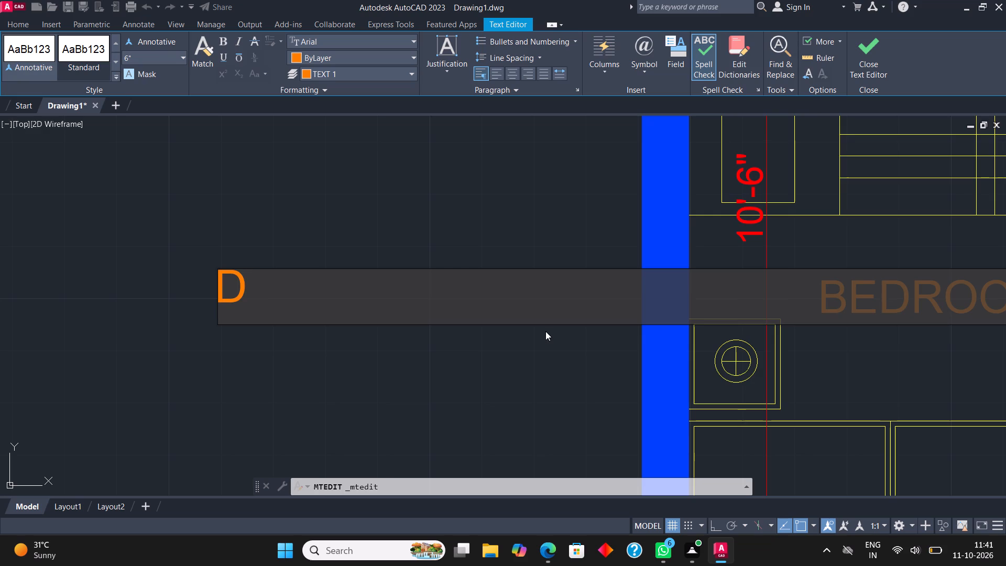
click(872, 44)
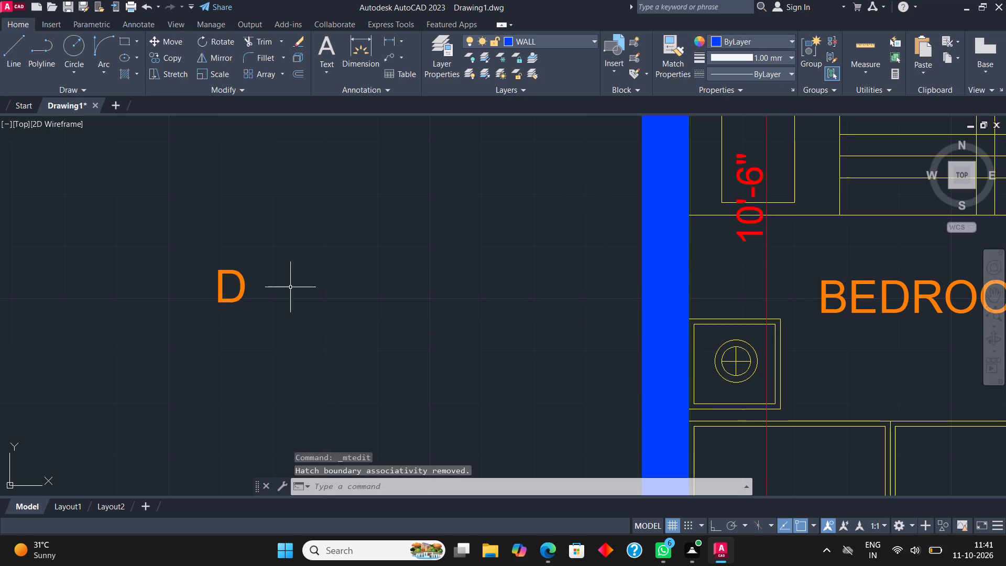
Make two copies of the D label in the empty space beside it.
click(224, 296)
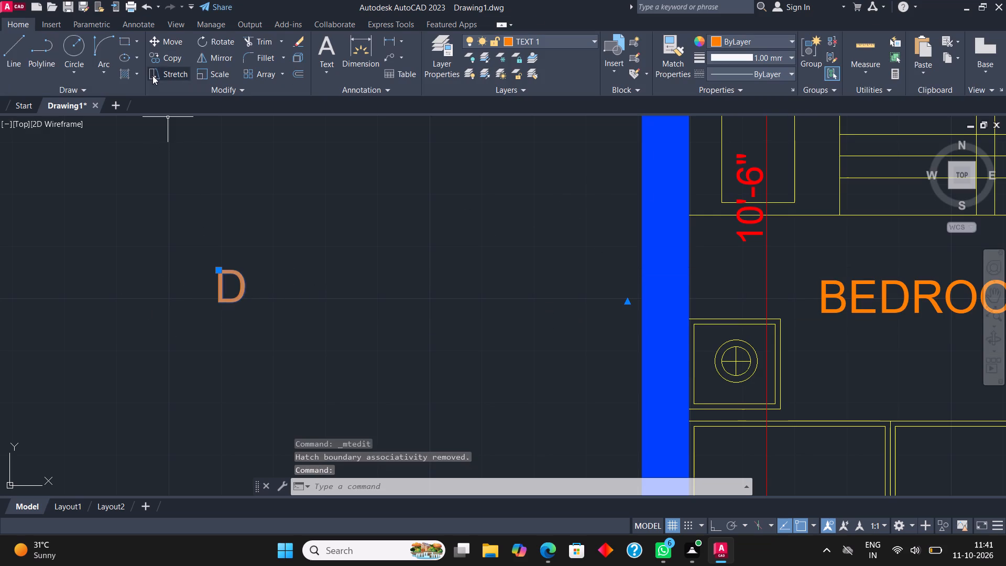
click(162, 58)
click(207, 289)
click(335, 273)
click(325, 369)
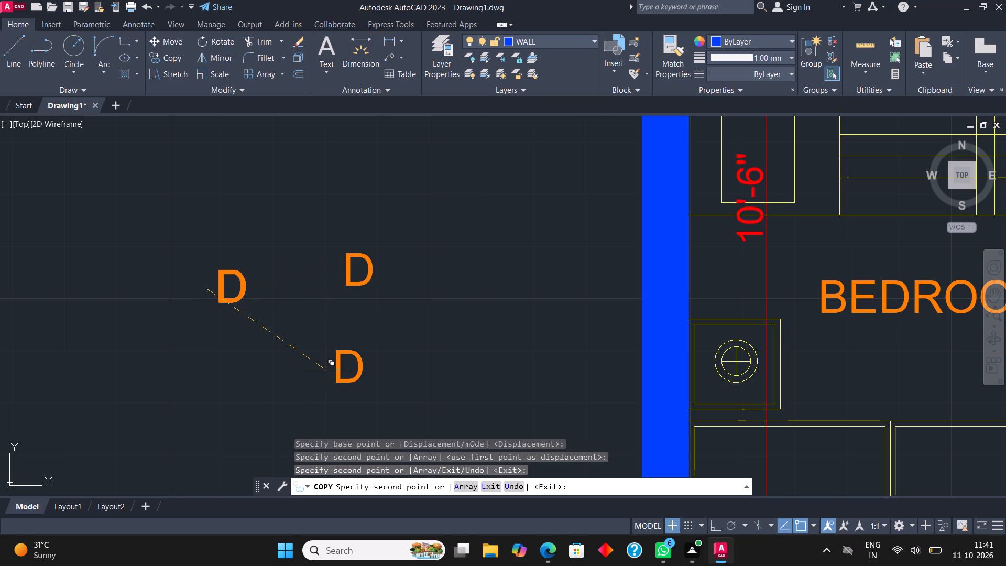
key(Escape)
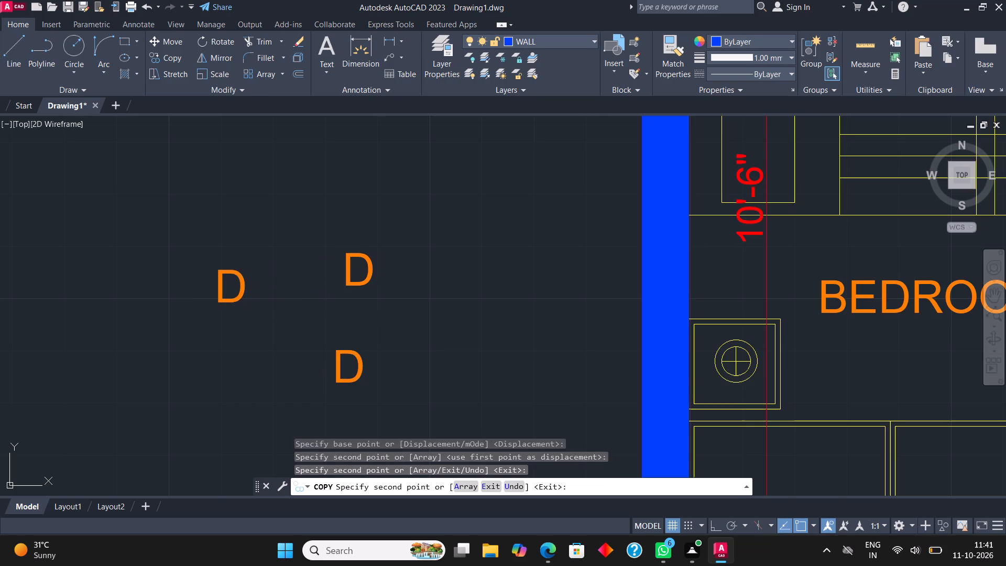
Replace the text of the upper copied D label outside the west wall with W.
click(365, 266)
click(354, 254)
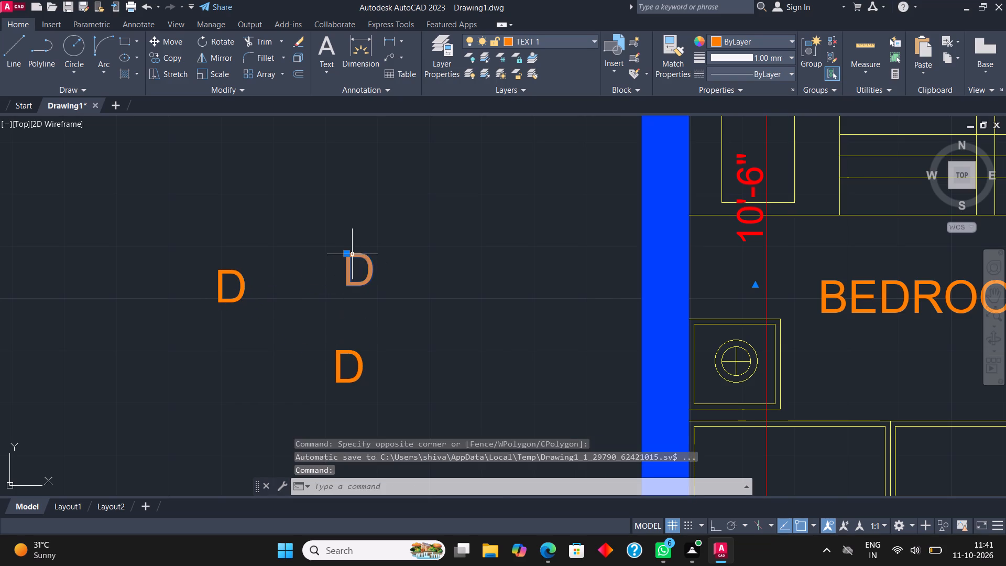
right_click(352, 254)
click(435, 207)
click(420, 283)
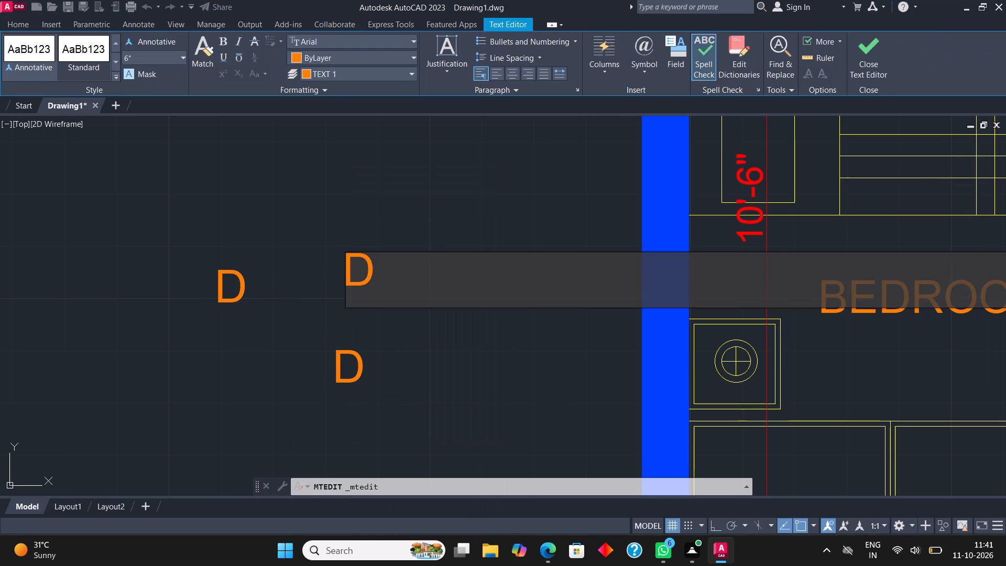
key(BackSpace)
key(w)
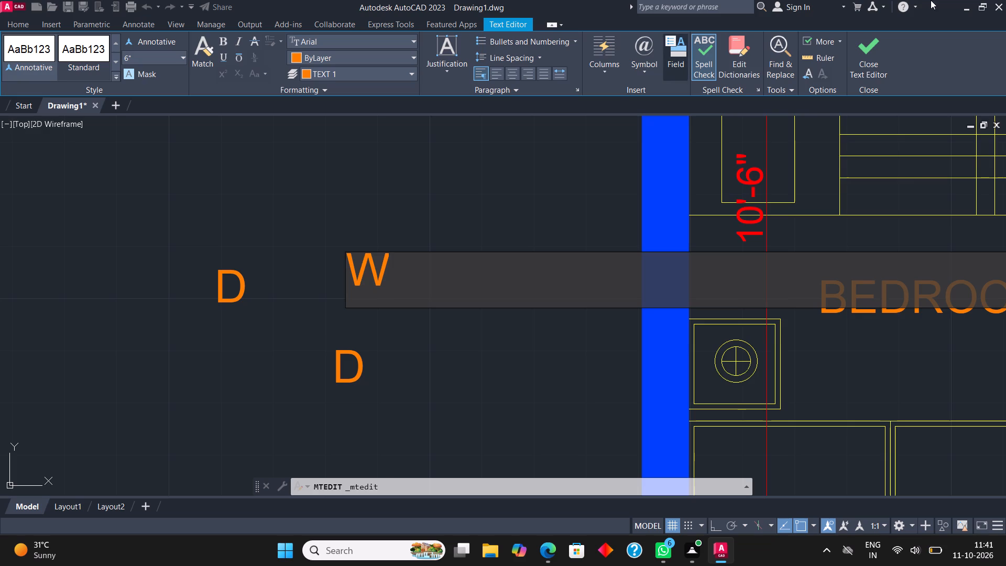
click(875, 45)
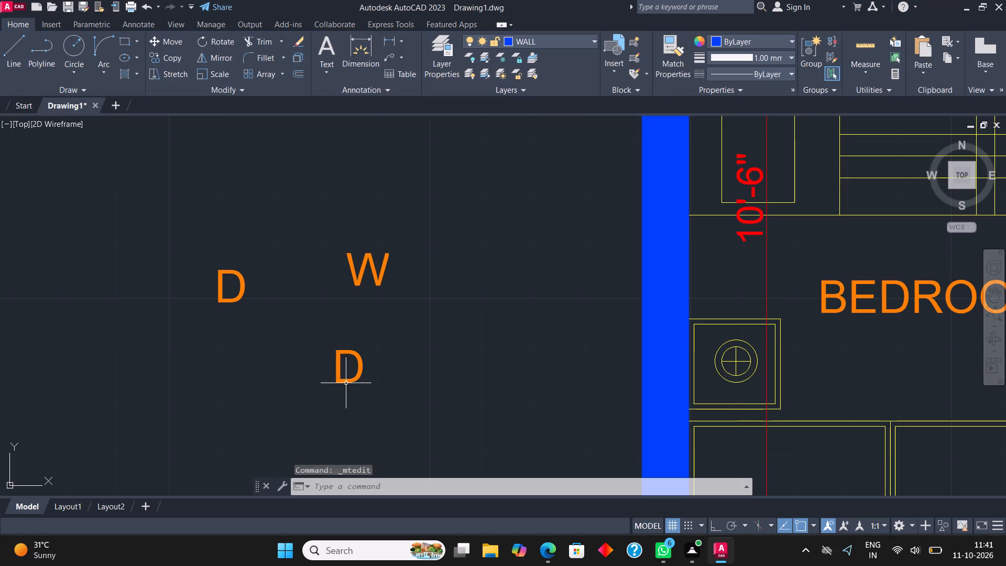
Replace the text of the lower copied D label outside the west wall with V.
click(342, 382)
right_click(341, 382)
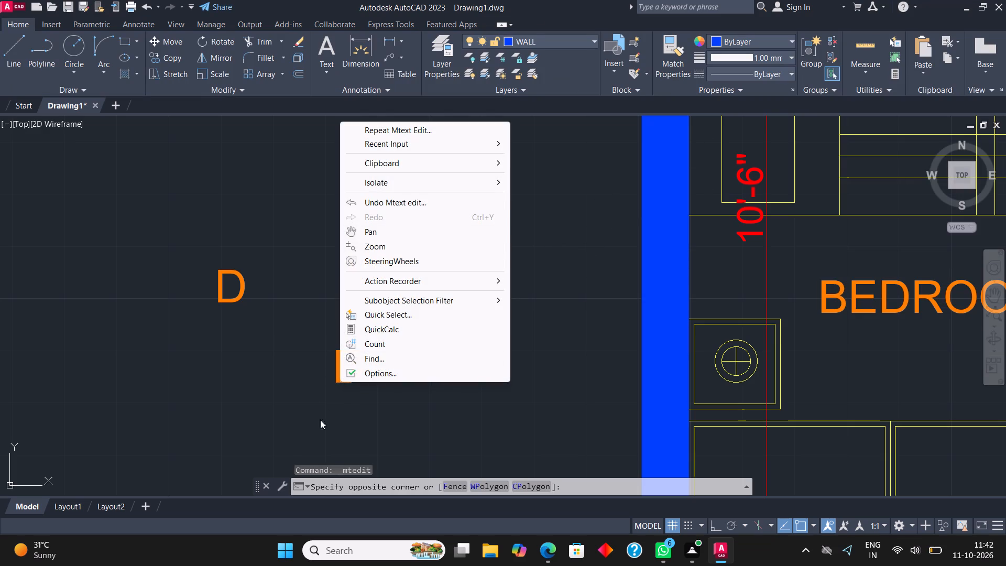
click(314, 427)
right_click(350, 357)
click(417, 205)
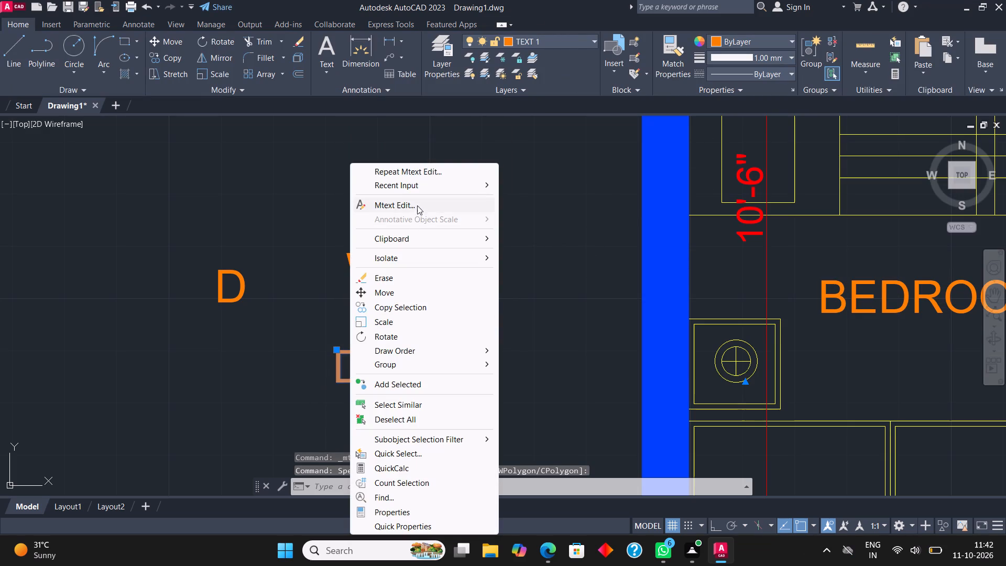
click(407, 389)
key(BackSpace)
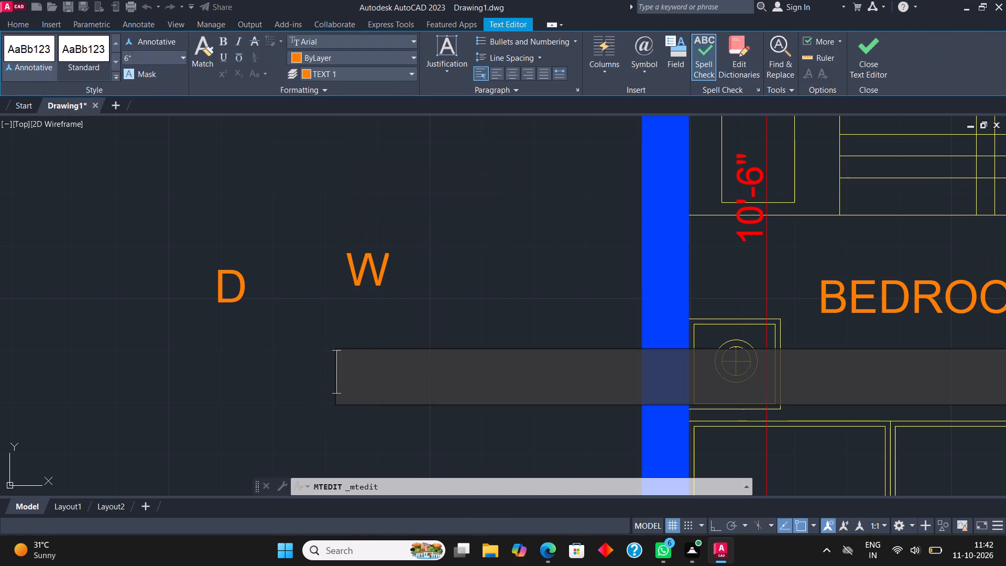
key(v)
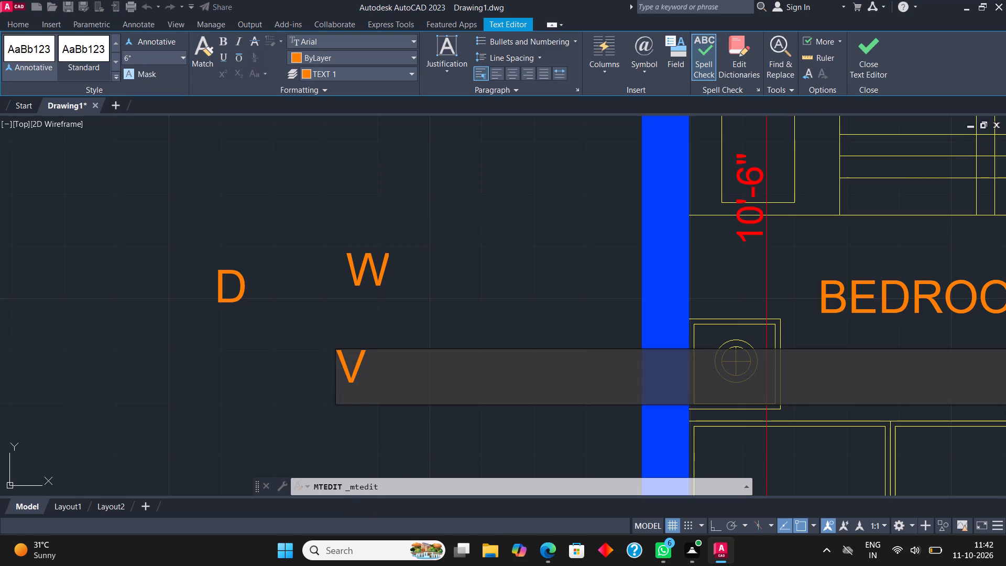
click(859, 37)
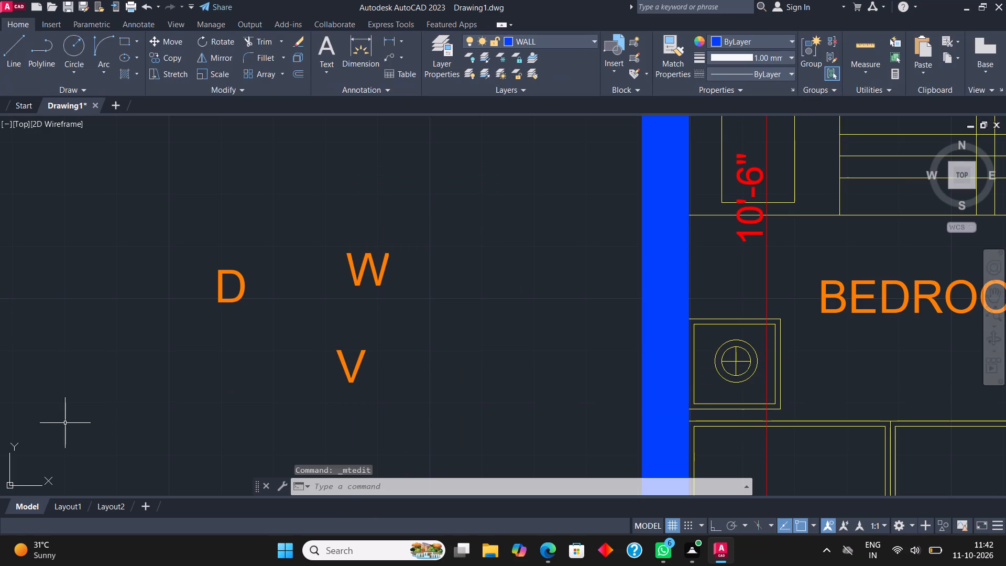
Copy the D label to the upper-left bedroom's door opening and the adjoining central toilet's door opening.
click(233, 270)
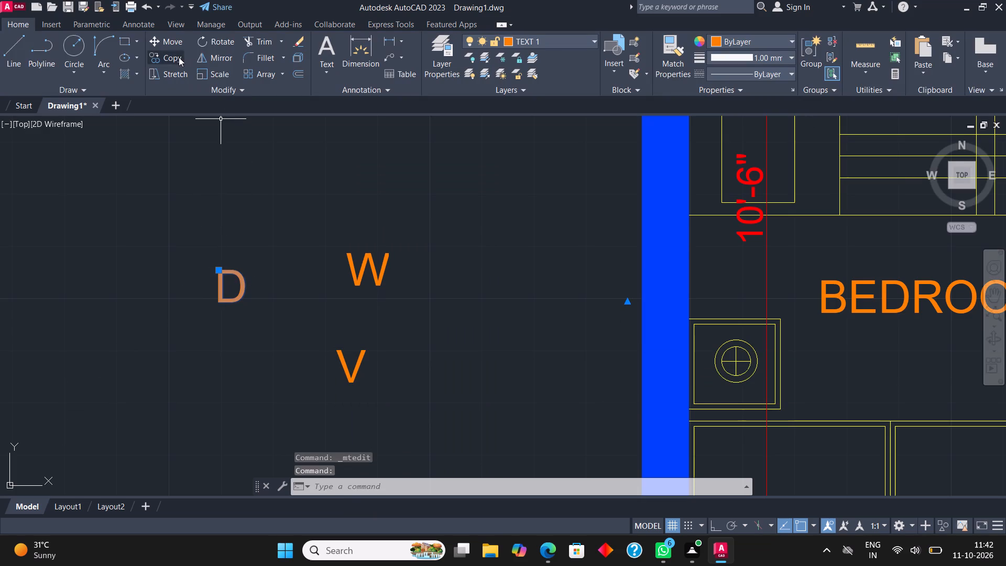
click(172, 57)
click(230, 286)
scroll(211, 349, down, 1)
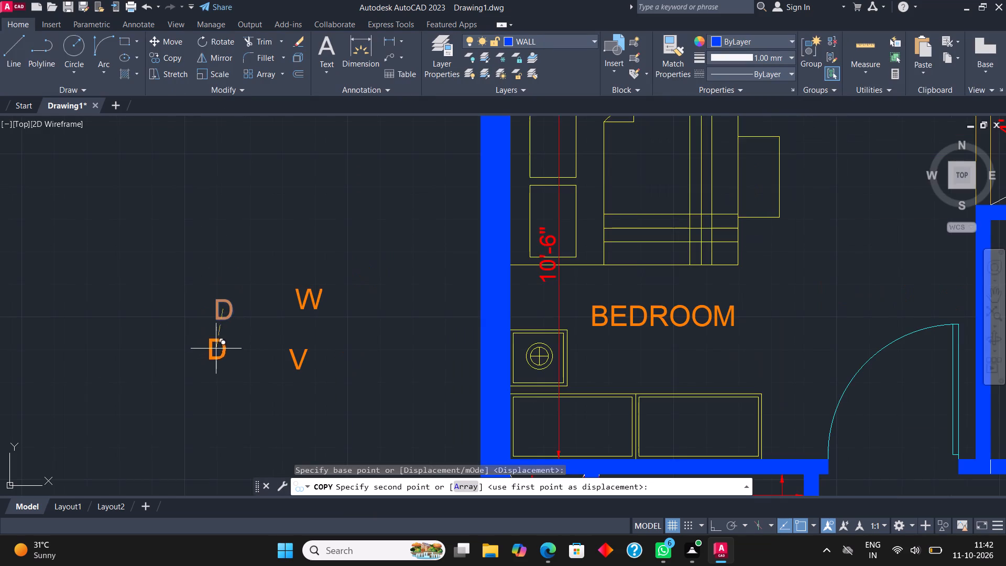
scroll(206, 346, down, 3)
scroll(378, 372, up, 2)
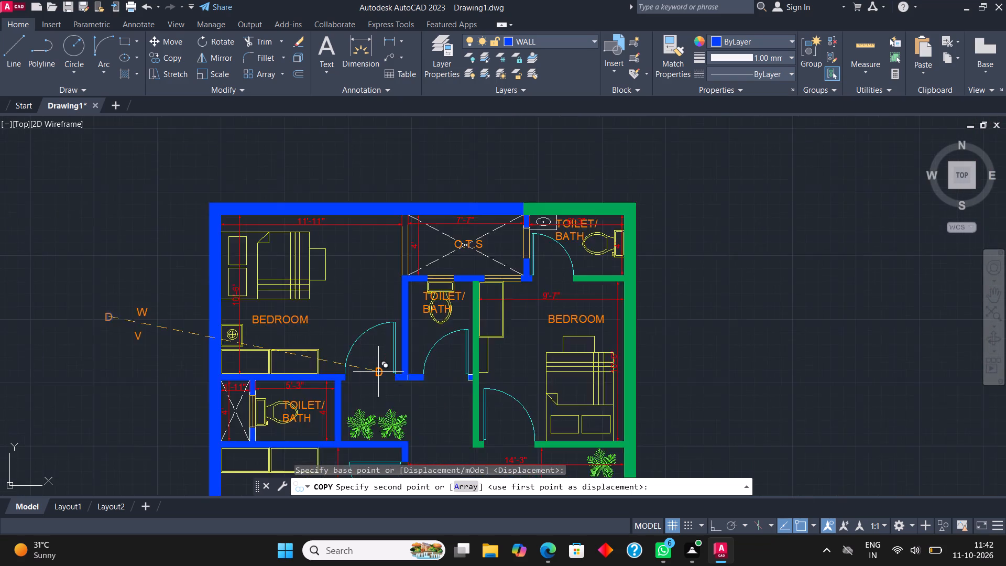
scroll(378, 372, up, 1)
click(356, 376)
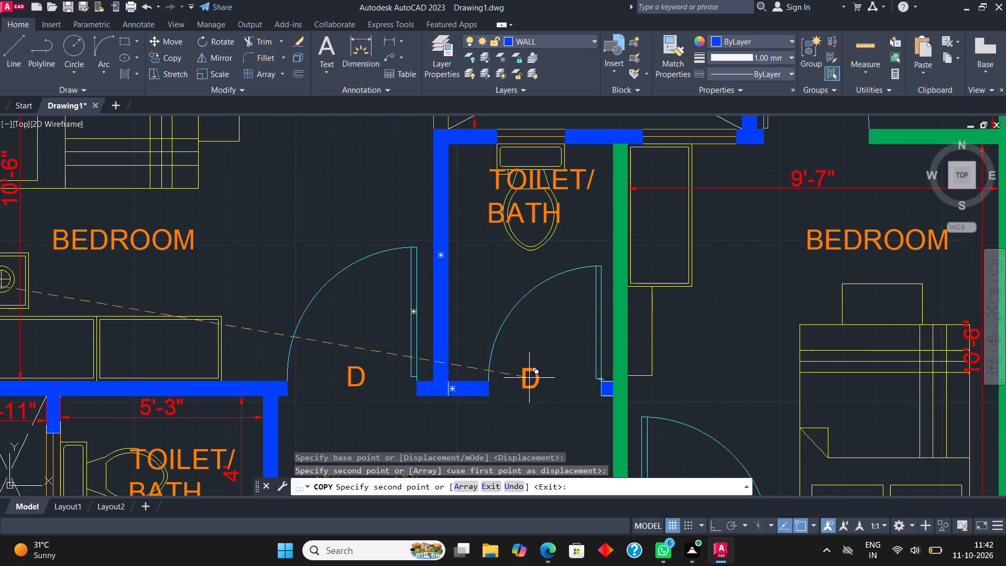
click(542, 379)
Place further D copies at the doors of the upper-right toilet, the right-hand bedroom and the lower bedroom.
scroll(532, 240, down, 3)
scroll(598, 205, up, 2)
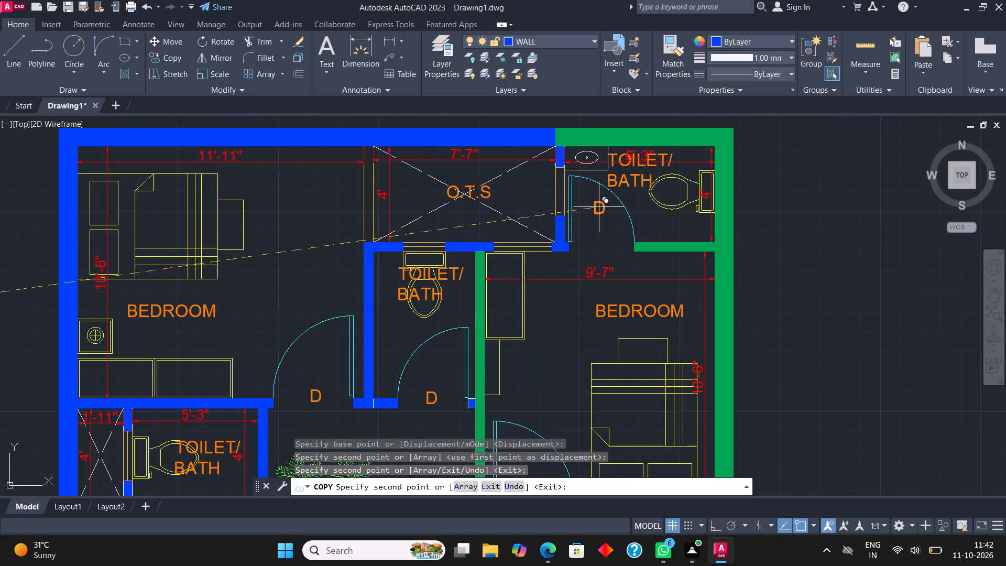
click(600, 233)
scroll(608, 200, down, 2)
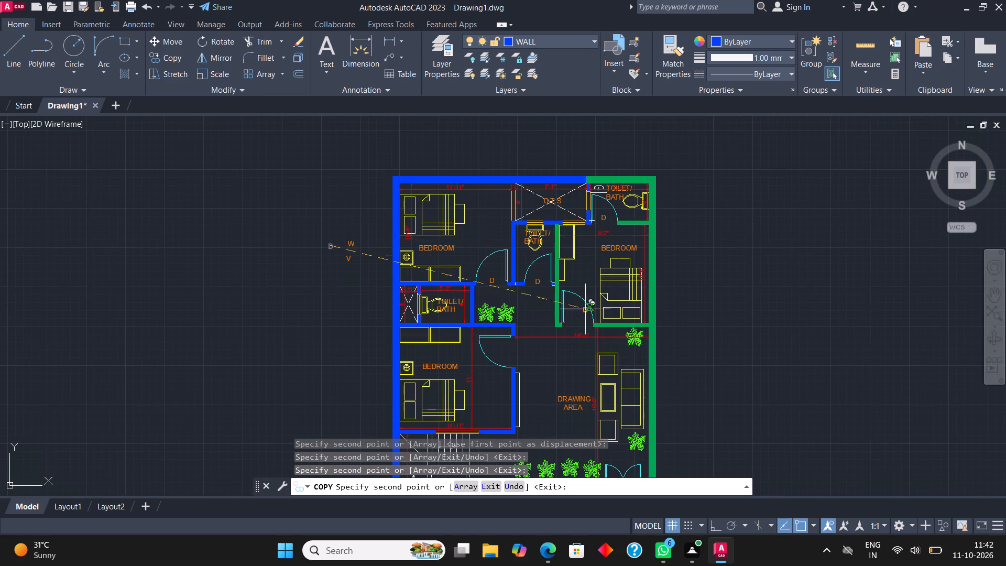
scroll(585, 329, up, 2)
click(566, 316)
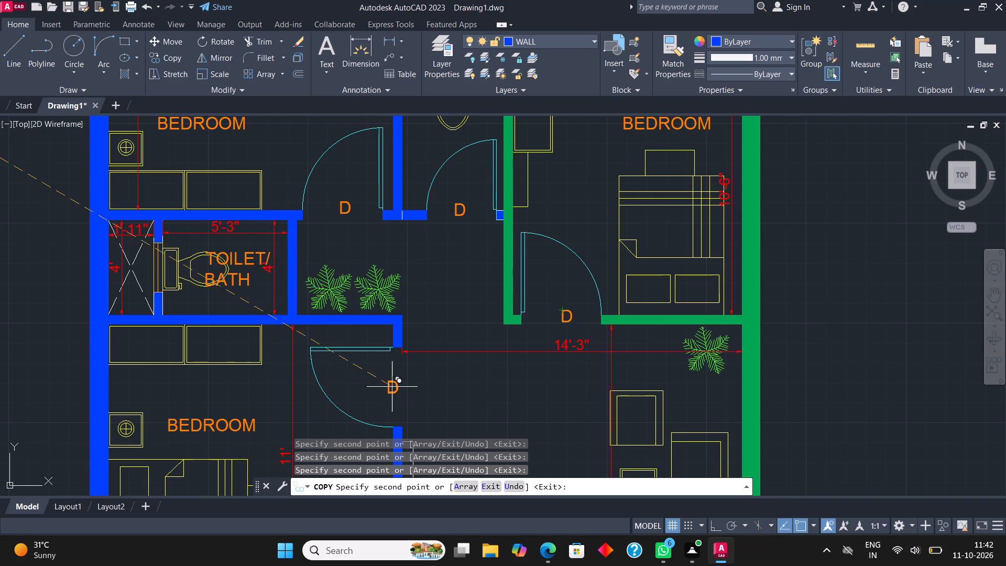
click(391, 387)
Place D copies at the kitchen door and the double entrance door between drawing area and porch, ending the copy.
scroll(531, 233, down, 3)
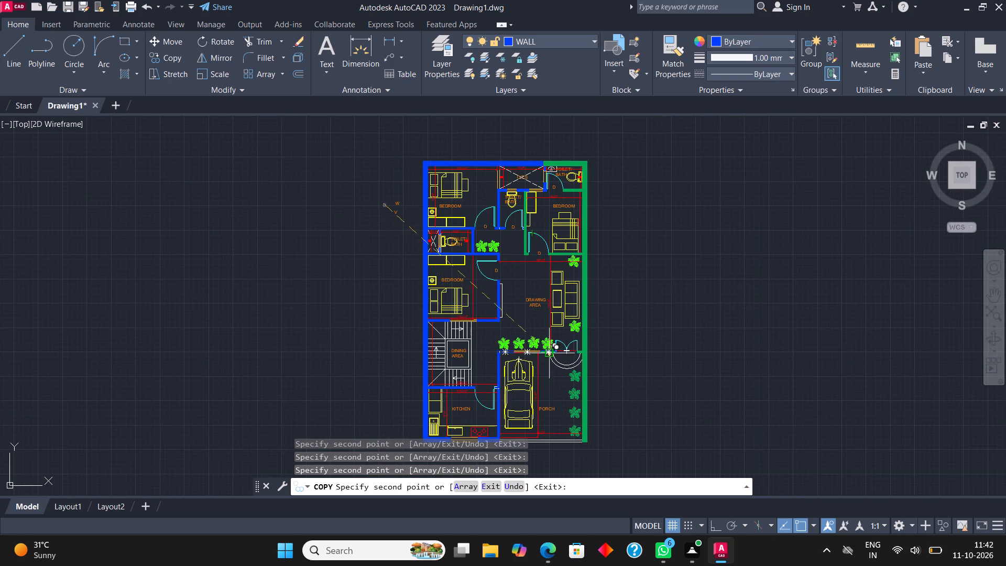
scroll(468, 414, up, 3)
click(526, 320)
scroll(382, 332, down, 3)
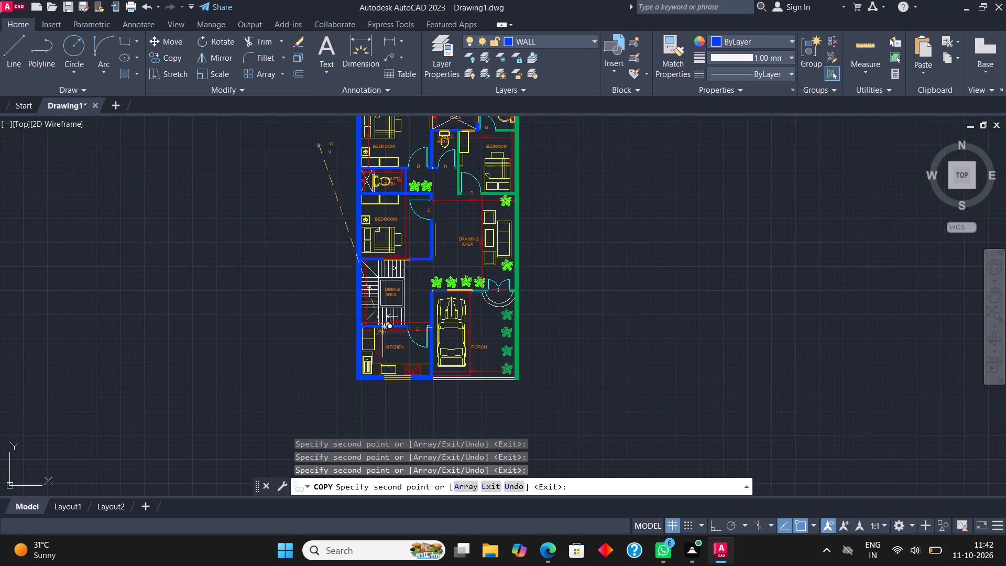
scroll(502, 302, up, 5)
click(442, 251)
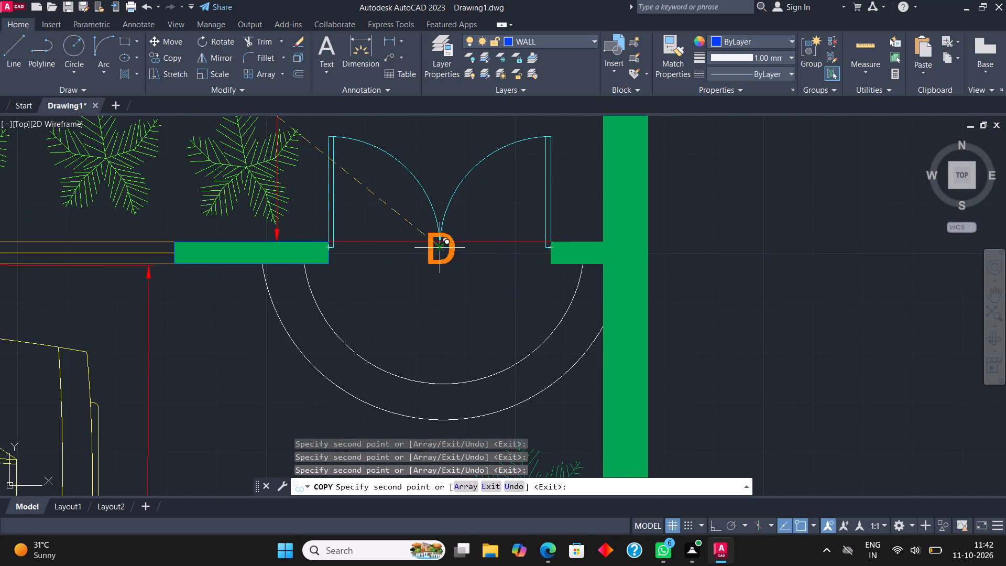
scroll(458, 332, down, 2)
scroll(518, 256, down, 2)
middle_drag(499, 228, 527, 389)
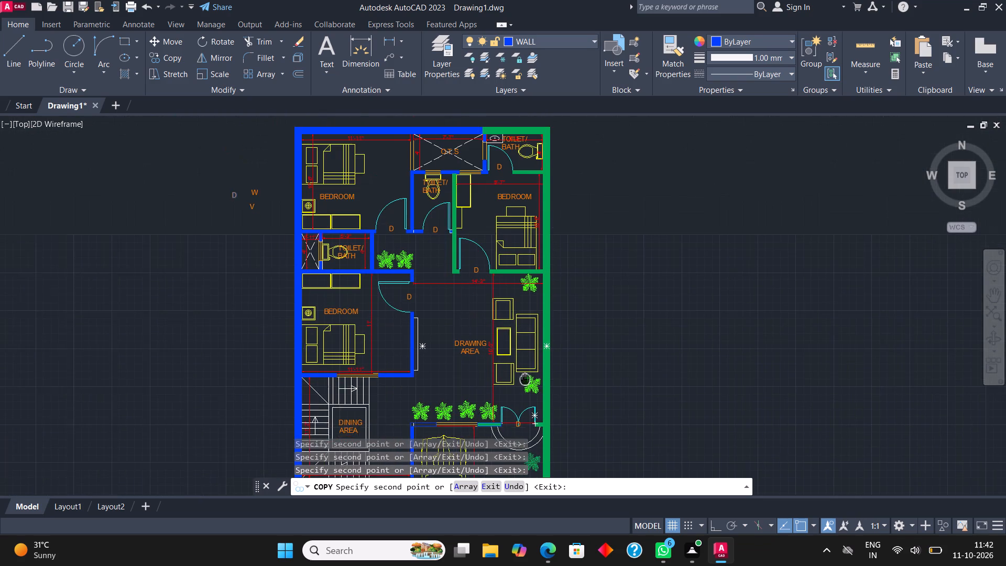
middle_drag(527, 389, 551, 407)
middle_drag(539, 297, 563, 238)
key(Escape)
Copy the W label onto the window between the lower bedroom and the staircase.
click(307, 161)
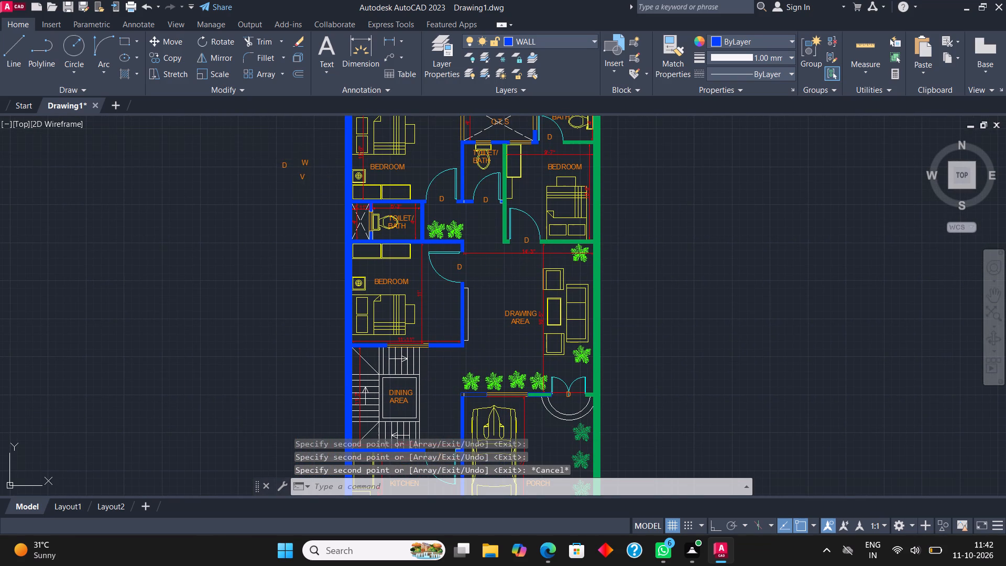
click(166, 50)
click(302, 161)
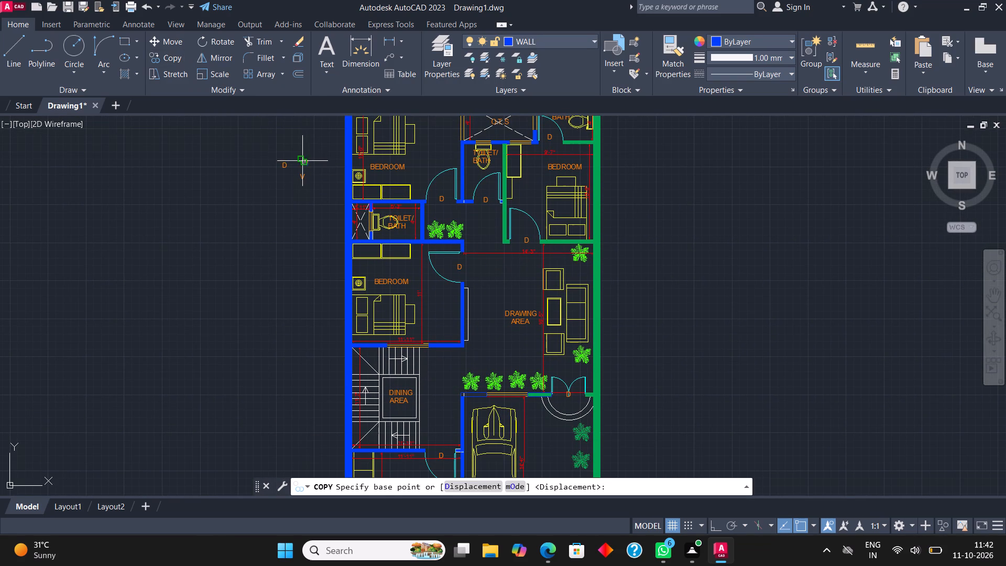
scroll(408, 360, up, 3)
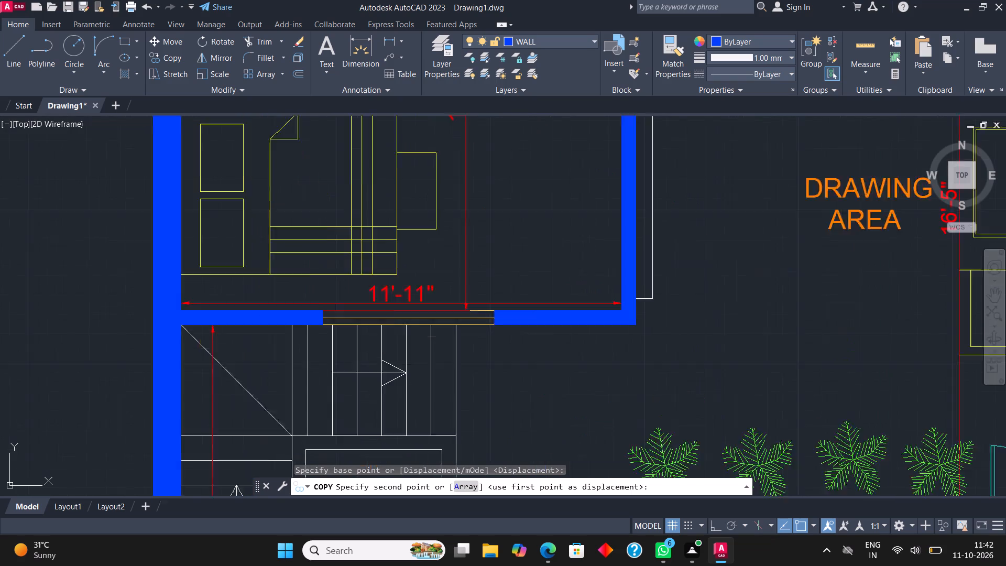
scroll(389, 335, up, 3)
click(377, 215)
Place W copies on the window between drawing area and porch and just outside the kitchen's south window.
scroll(373, 338, down, 3)
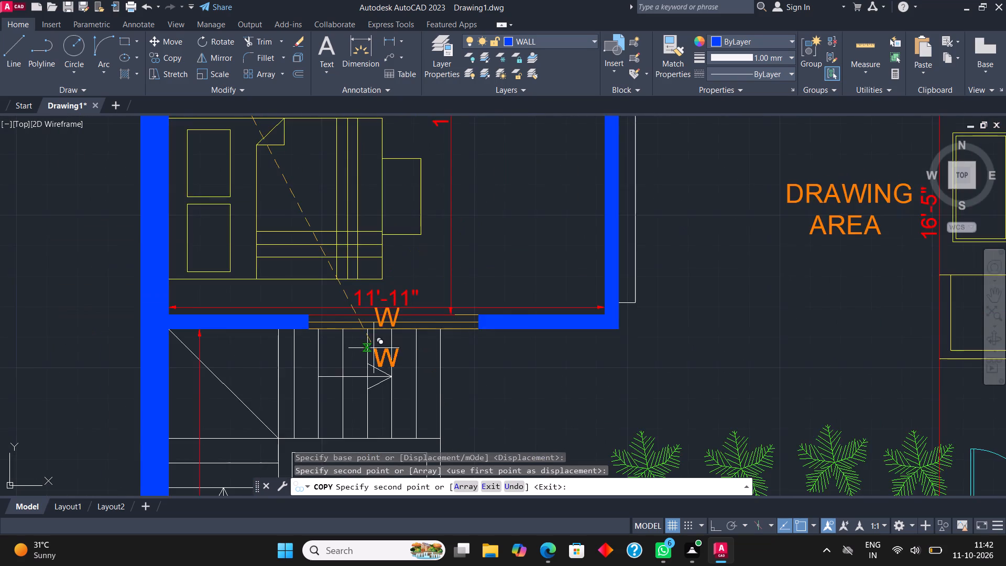
scroll(375, 373, down, 3)
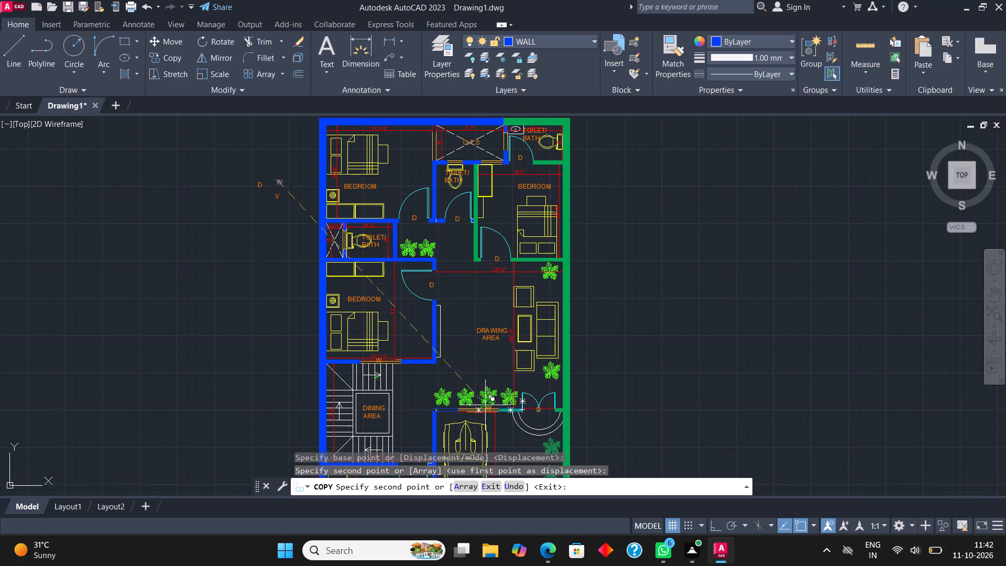
scroll(461, 412, up, 5)
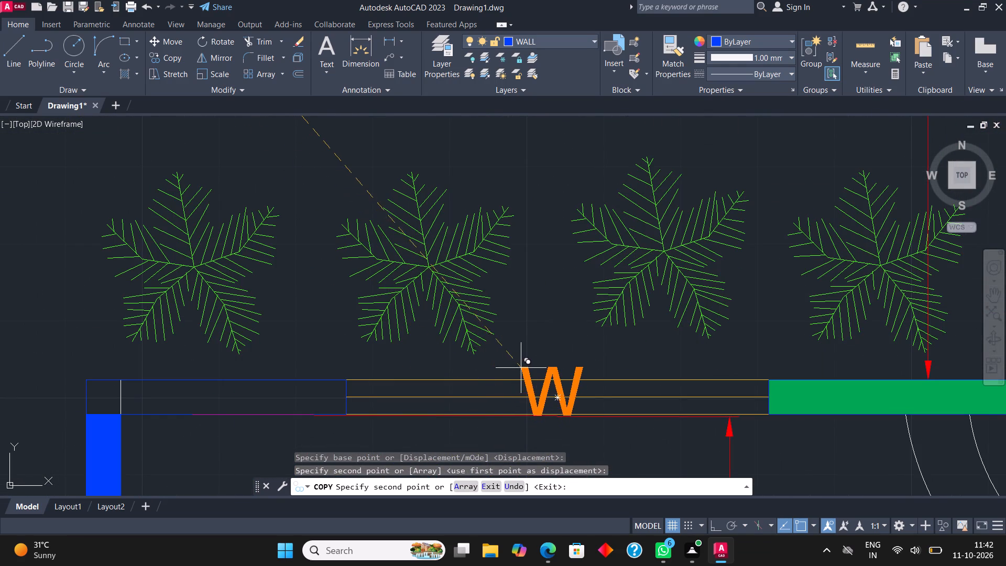
click(521, 365)
scroll(413, 195, down, 5)
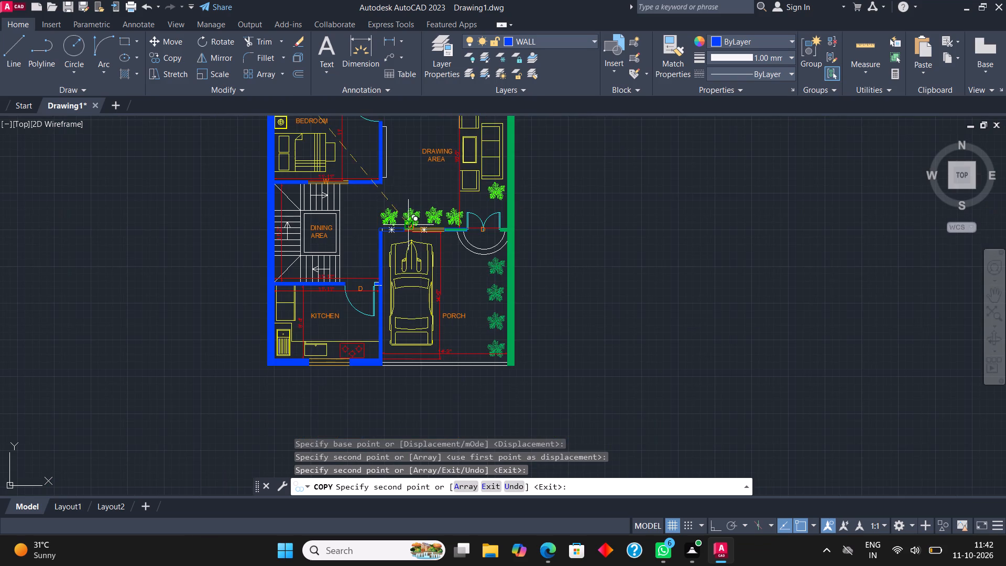
scroll(330, 372, up, 4)
click(284, 343)
Place a W copy on the window between the O.T.S. and the right-hand bedroom, ending the copy.
scroll(378, 267, down, 3)
middle_drag(451, 229, 449, 356)
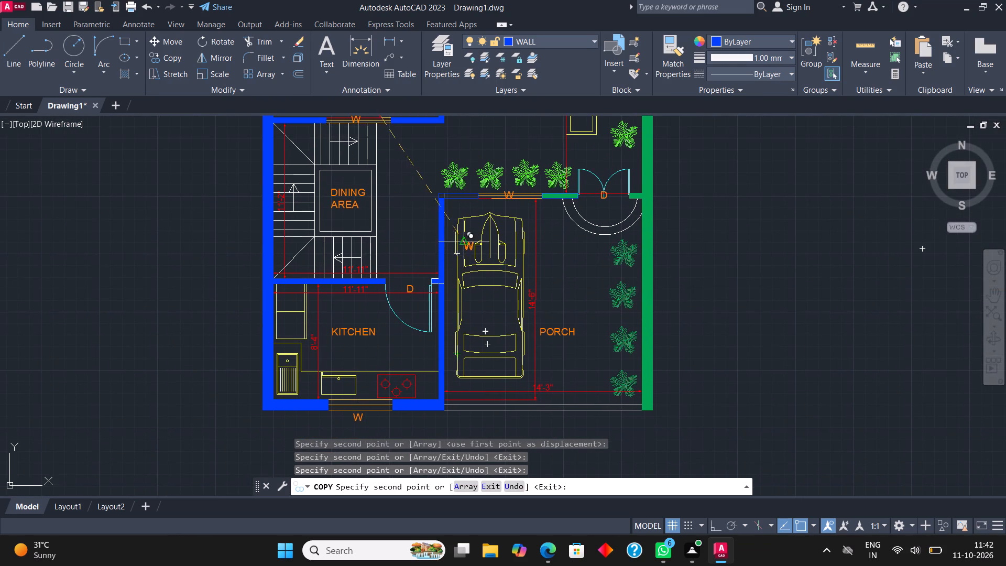
middle_drag(461, 241, 471, 350)
middle_drag(461, 276, 459, 367)
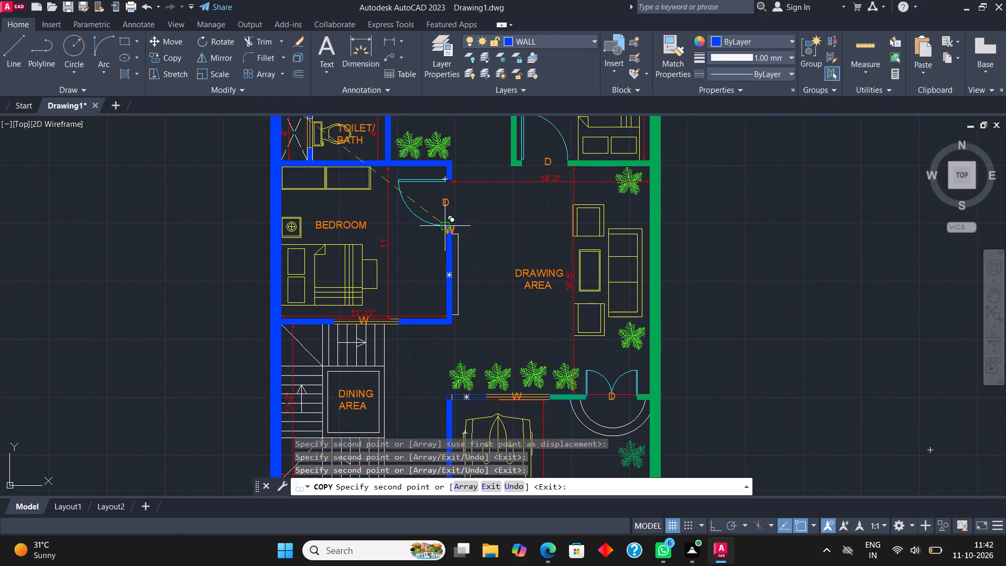
middle_drag(451, 239, 447, 324)
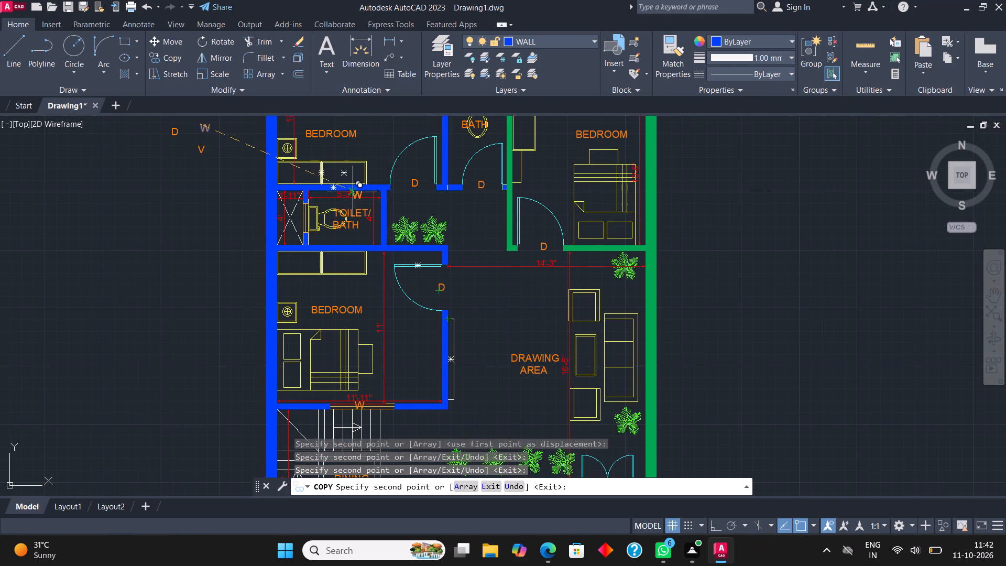
middle_drag(356, 193, 353, 334)
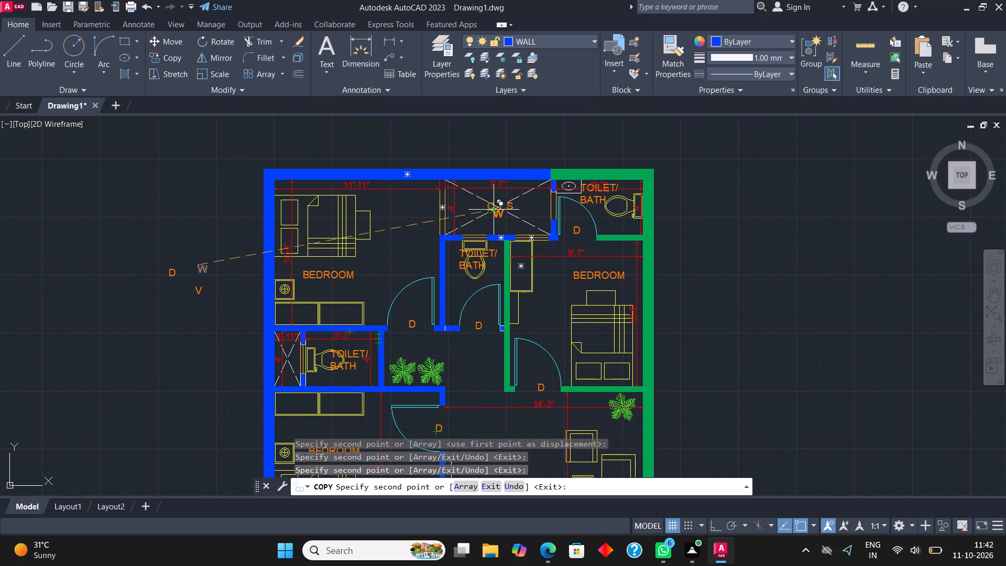
scroll(528, 229, up, 3)
click(522, 245)
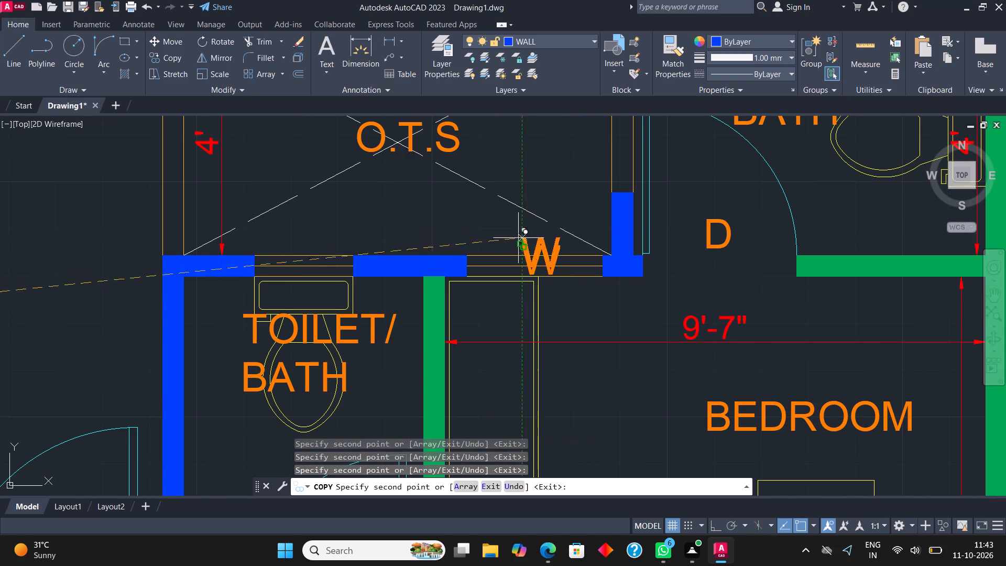
scroll(515, 234, down, 3)
key(Escape)
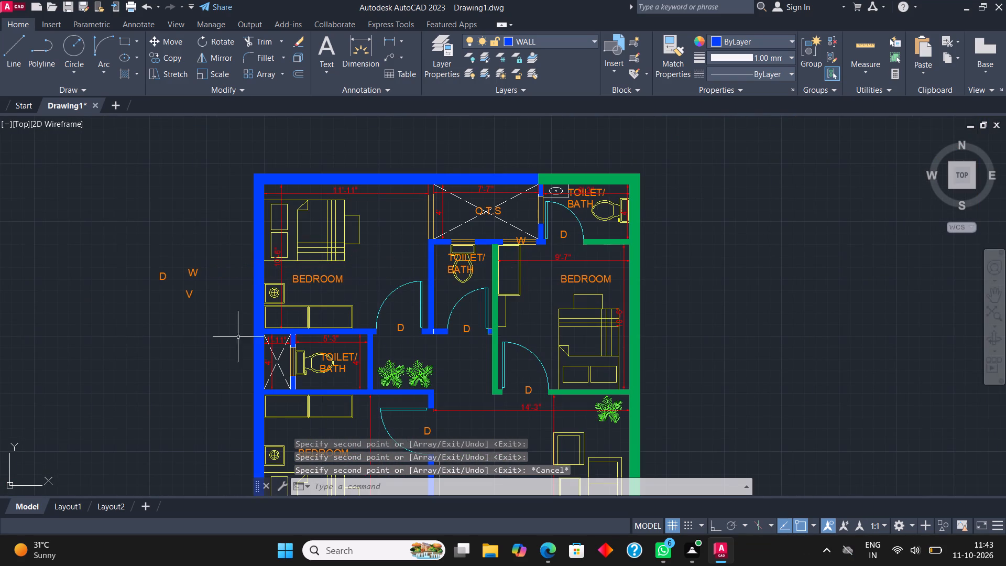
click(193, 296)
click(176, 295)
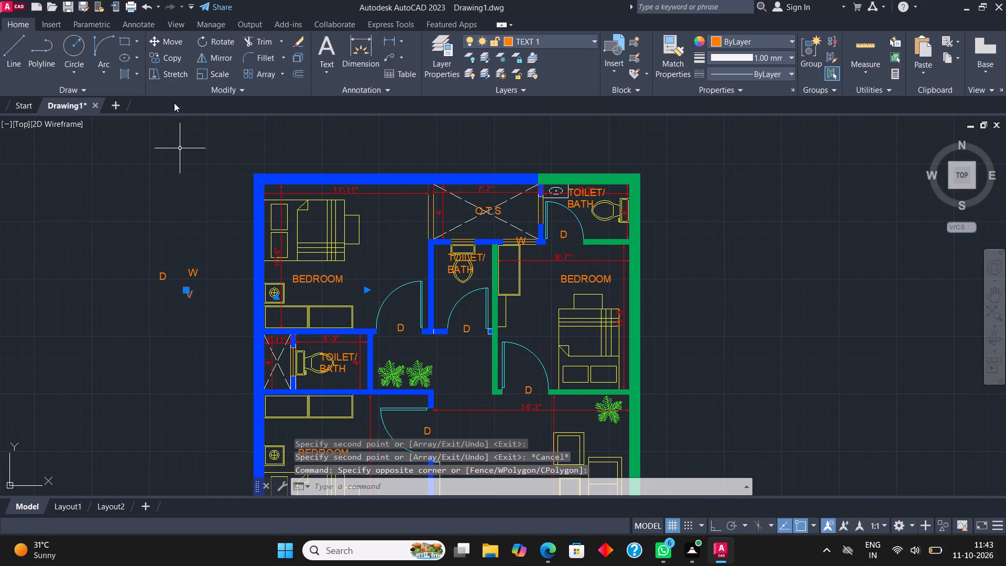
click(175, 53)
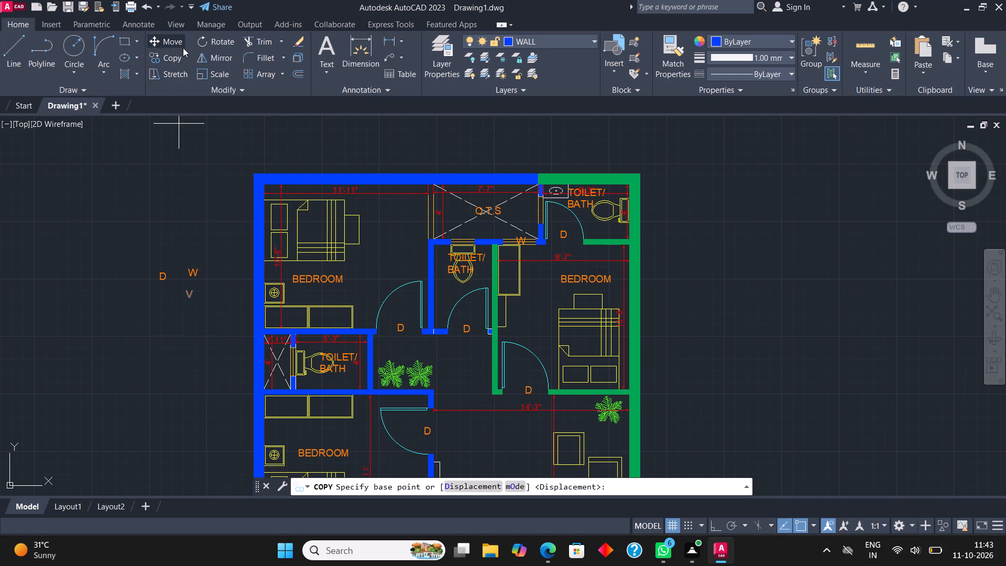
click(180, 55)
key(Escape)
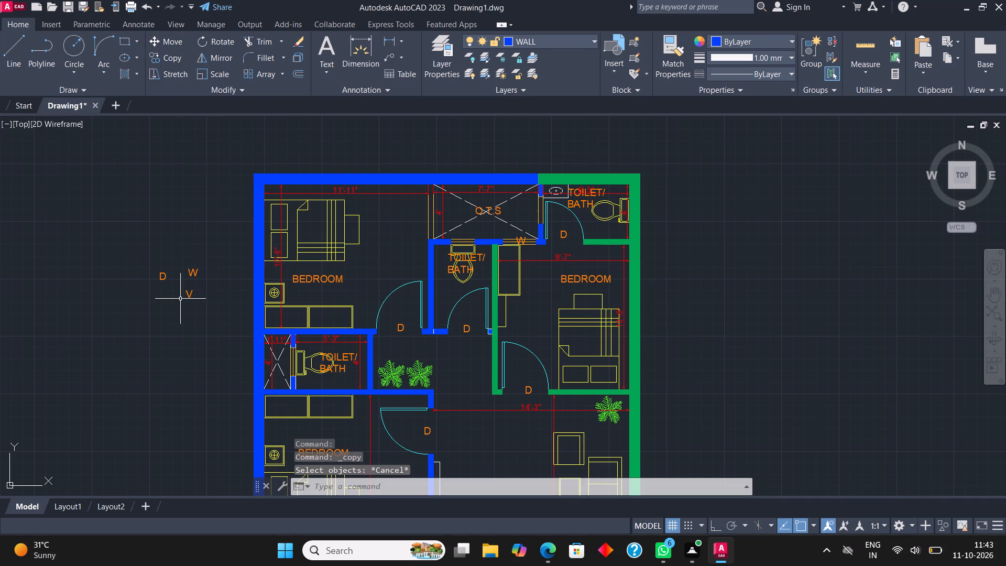
Copy the V label onto the ventilator between the central toilet/bath and the O.T.S.
click(185, 296)
click(173, 58)
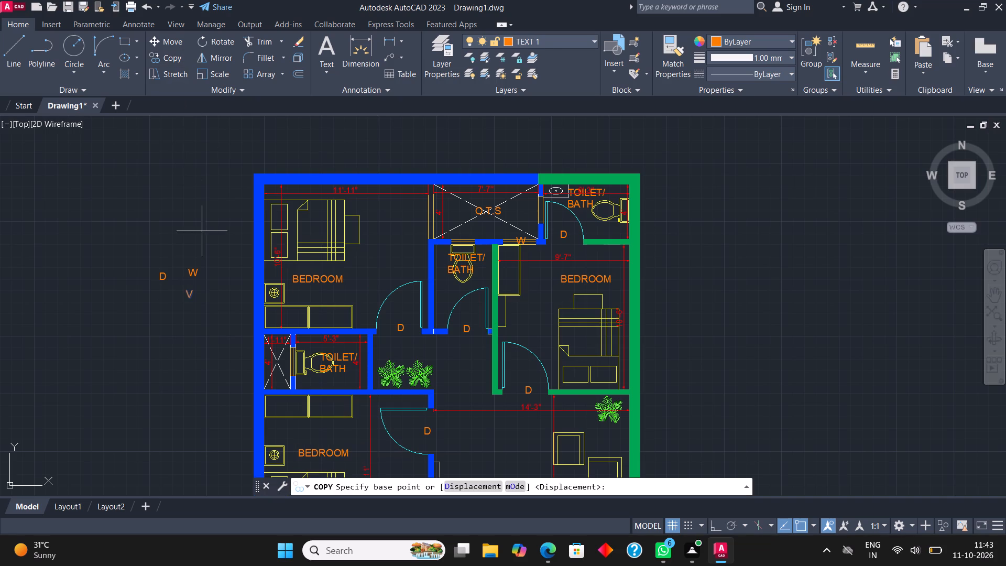
click(190, 299)
scroll(454, 241, up, 3)
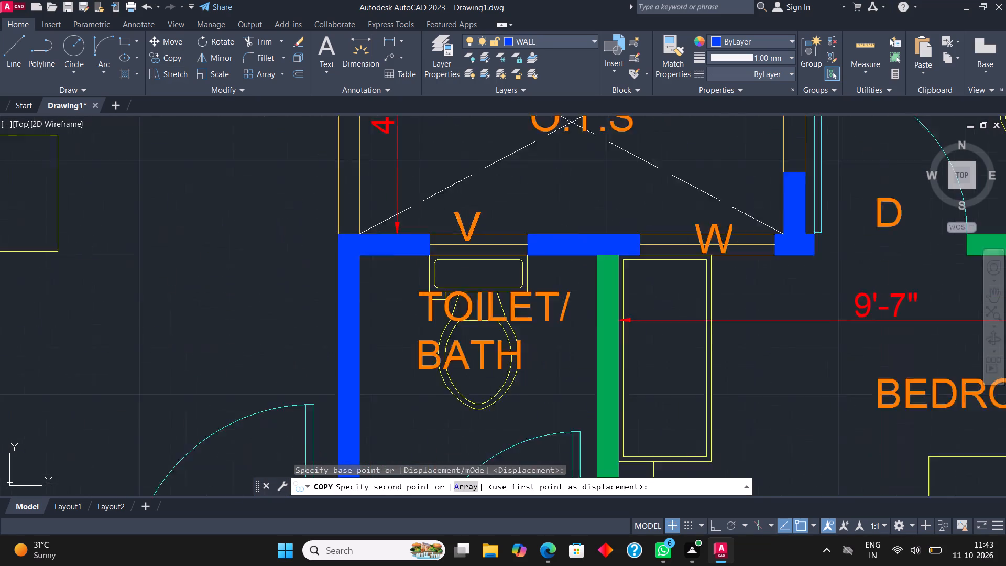
scroll(454, 241, up, 2)
click(472, 222)
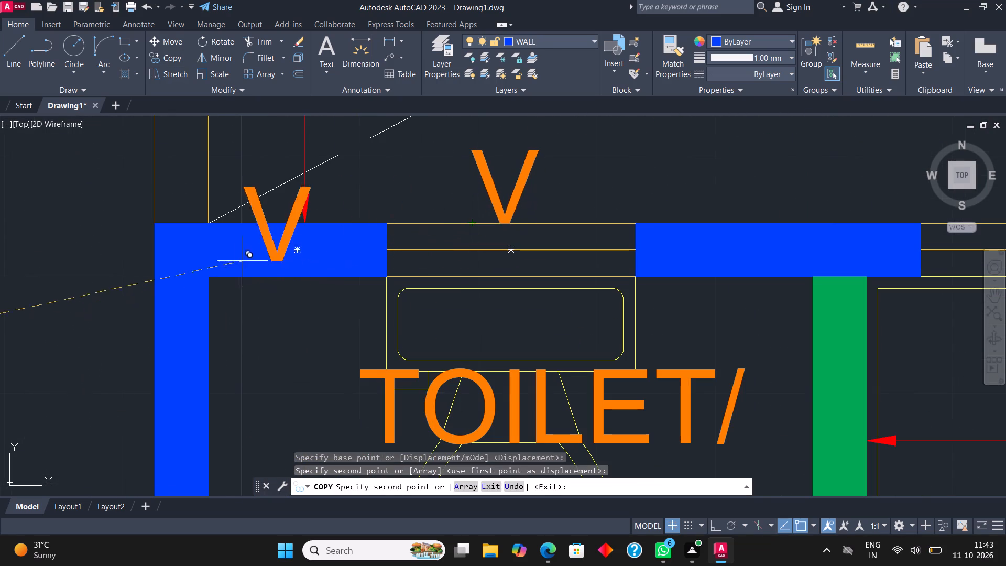
Place a V copy beside the ventilator between the west toilet/bath and its small shaft, ending the copy.
scroll(237, 274, down, 2)
scroll(352, 327, down, 1)
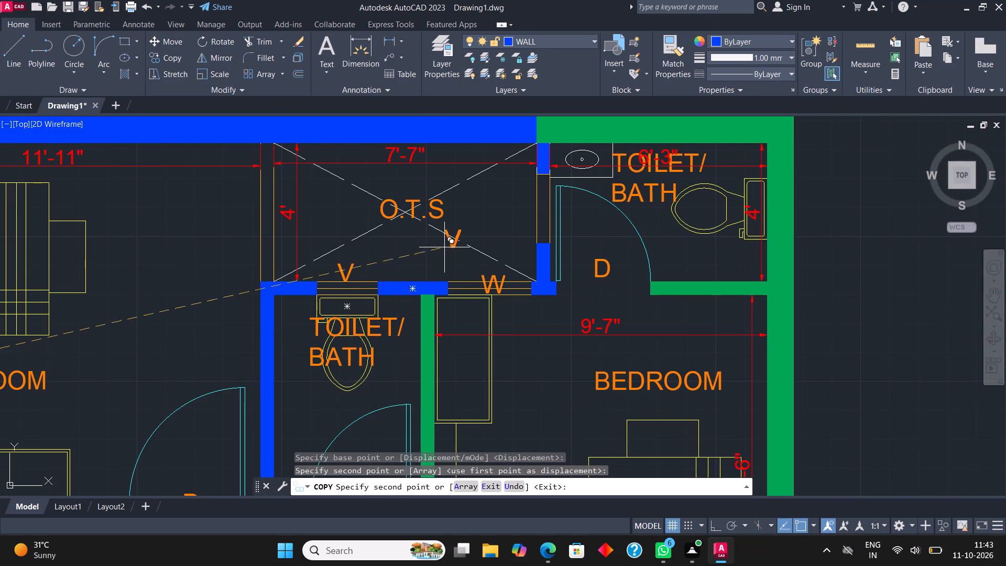
scroll(458, 221, down, 1)
middle_drag(399, 306, 451, 226)
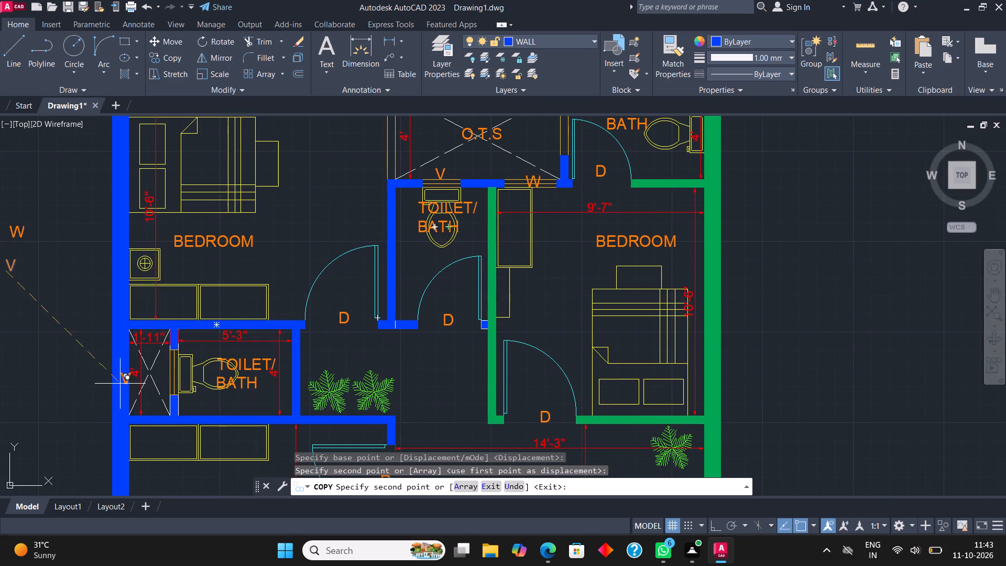
scroll(151, 382, up, 3)
click(174, 371)
scroll(277, 287, down, 3)
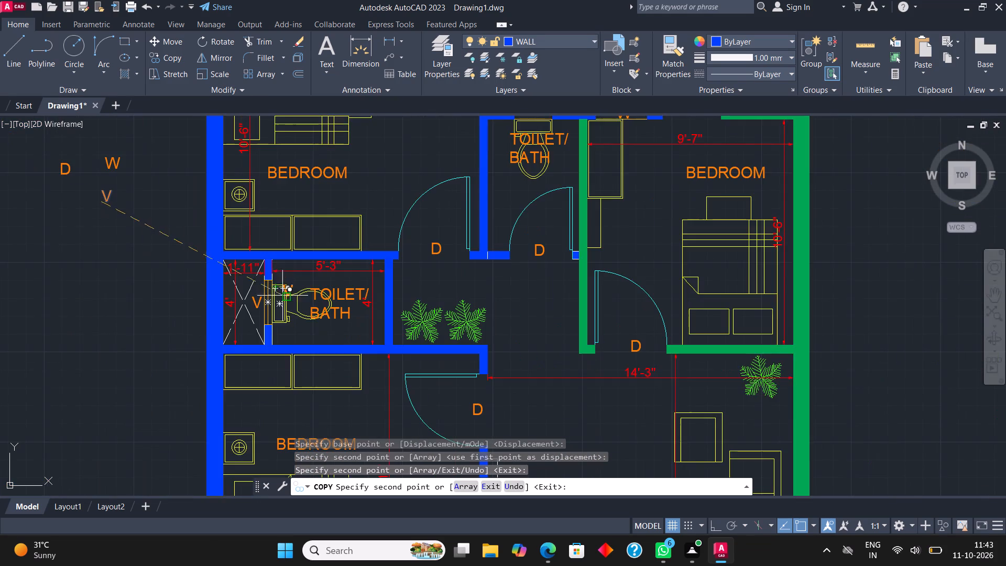
middle_drag(305, 329, 276, 153)
scroll(288, 218, down, 2)
middle_drag(333, 244, 331, 168)
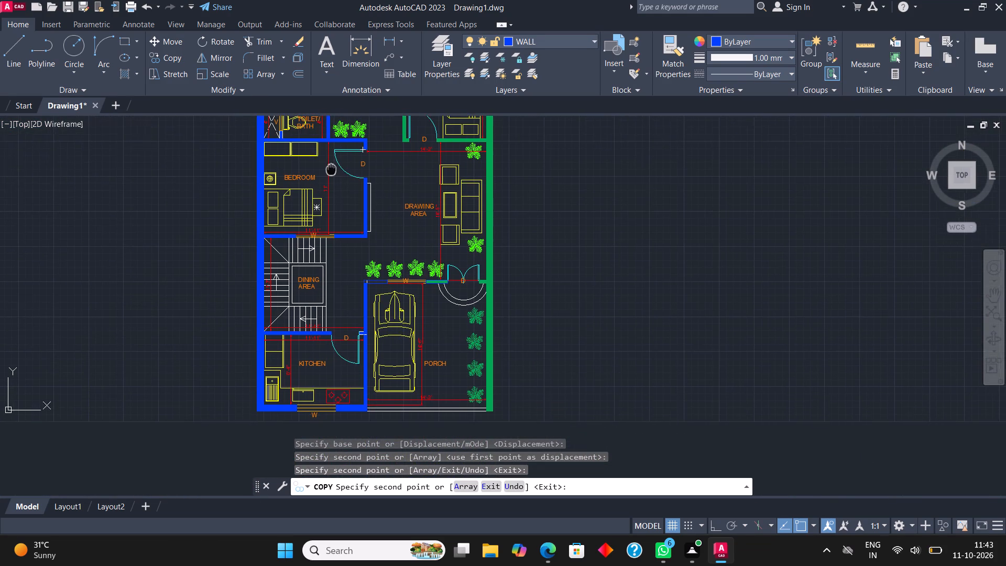
middle_drag(331, 168, 332, 167)
scroll(344, 330, up, 1)
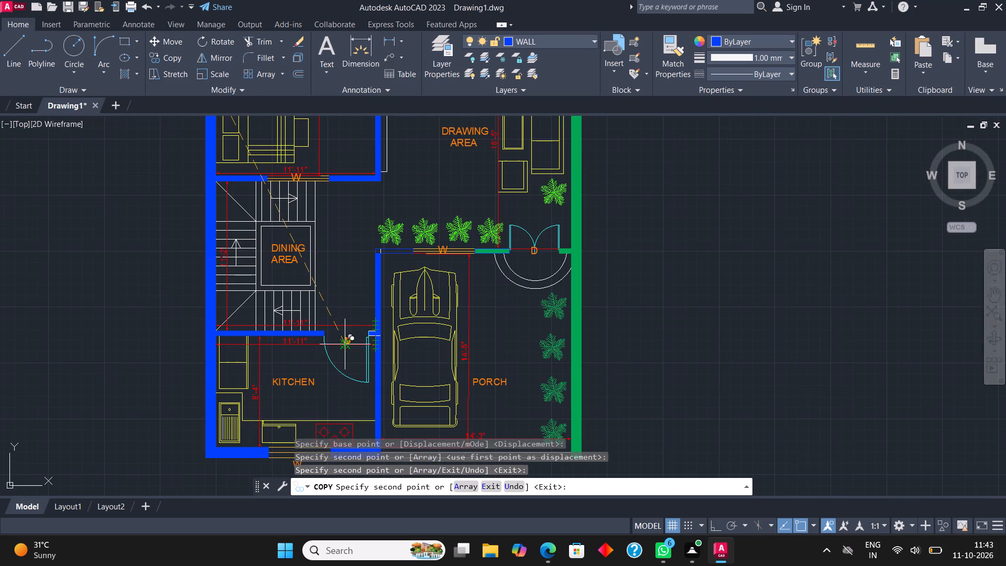
key(Escape)
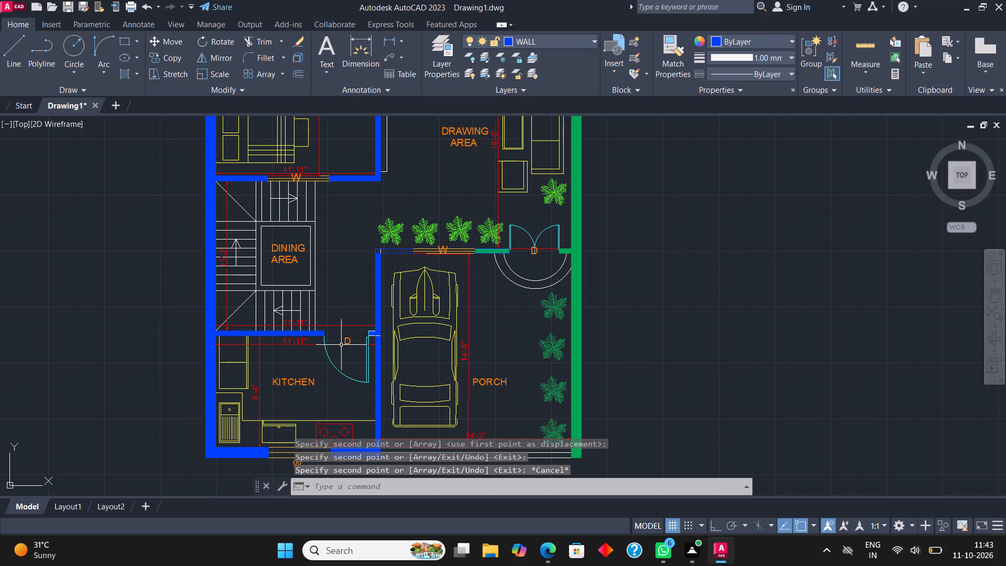
Delete the spare D, W and V source labels lying outside the plan.
scroll(335, 354, down, 3)
middle_drag(348, 286, 355, 285)
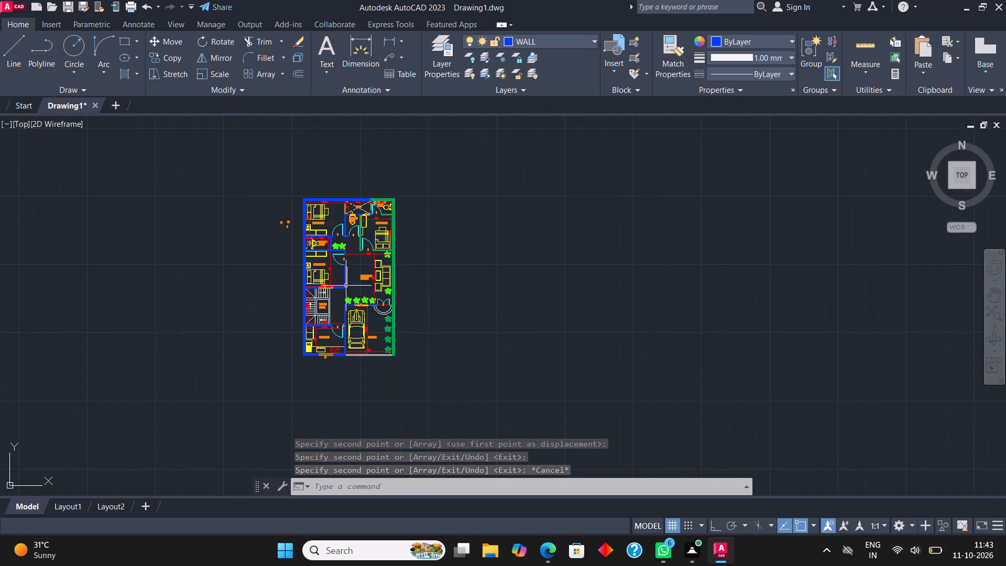
middle_drag(355, 285, 382, 280)
scroll(377, 275, up, 1)
scroll(278, 167, up, 3)
drag(317, 309, 316, 303)
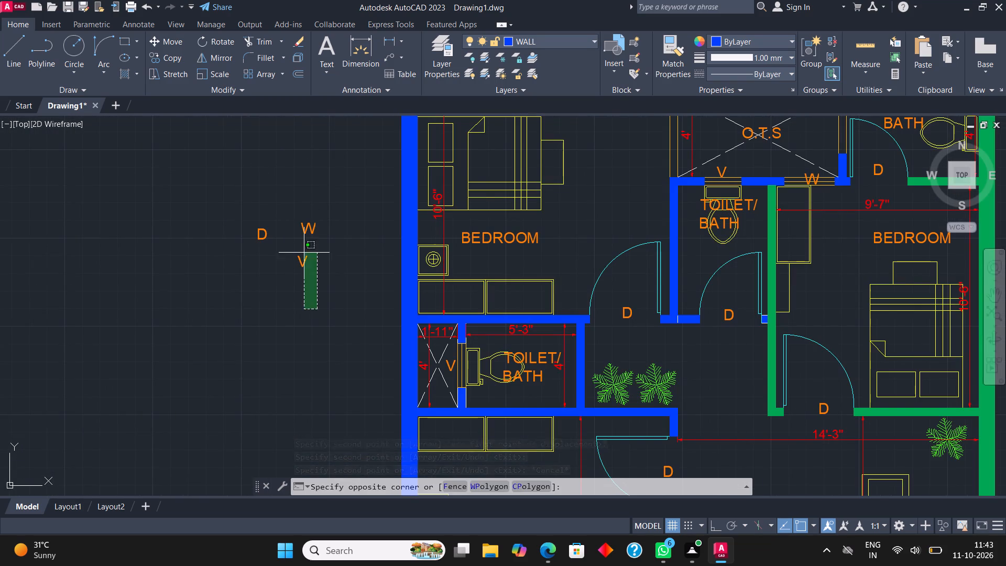
click(220, 183)
key(Delete)
Move the narrow white unit on the drawing area's wall beside the lower bedroom to the BED layer.
scroll(226, 199, down, 3)
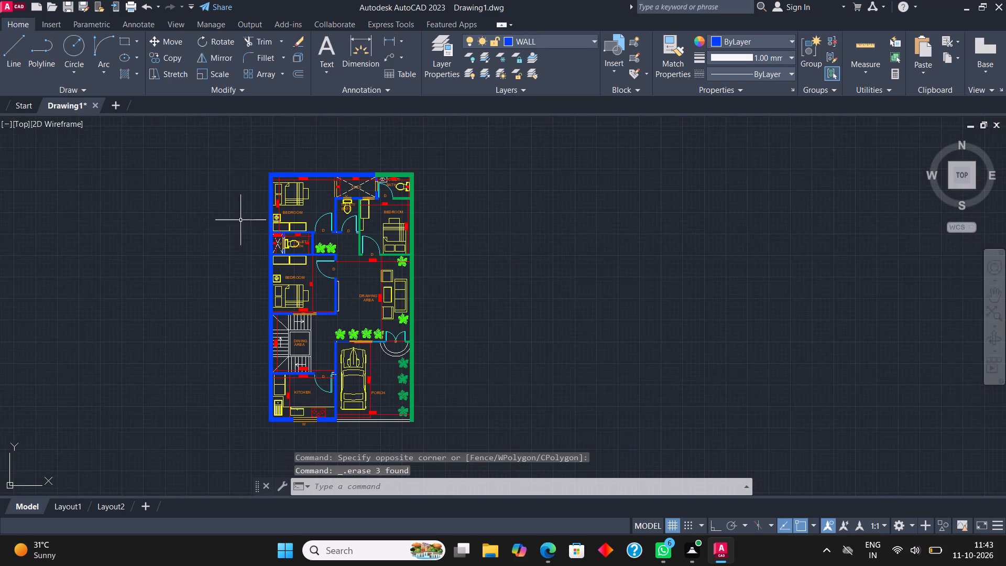
middle_drag(288, 238, 305, 225)
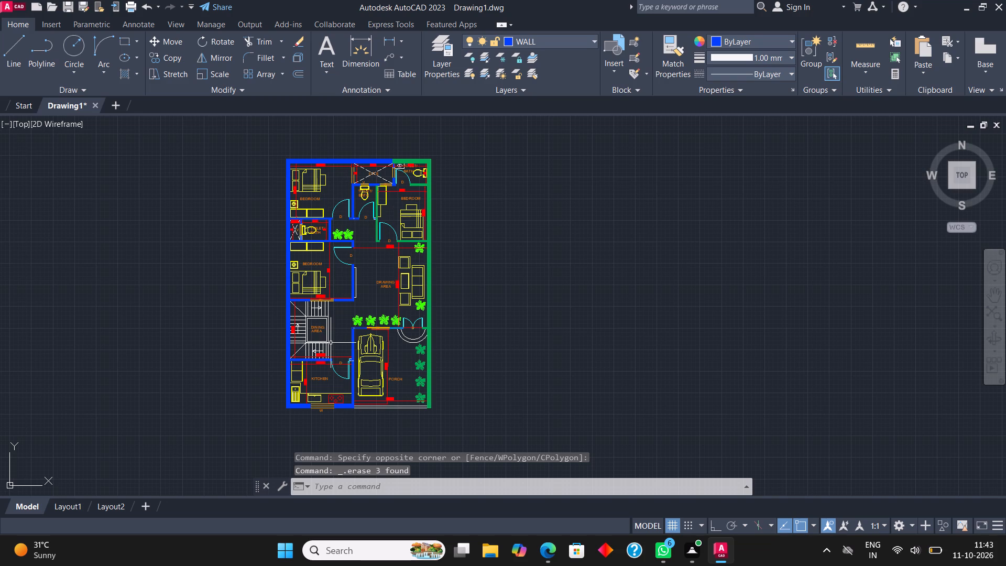
scroll(356, 284, up, 2)
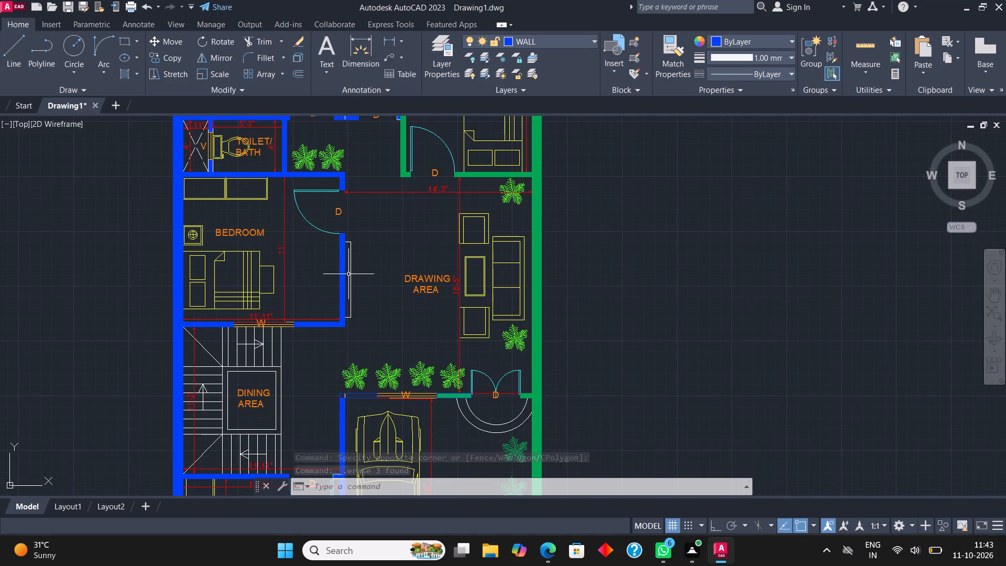
scroll(348, 274, up, 1)
click(351, 275)
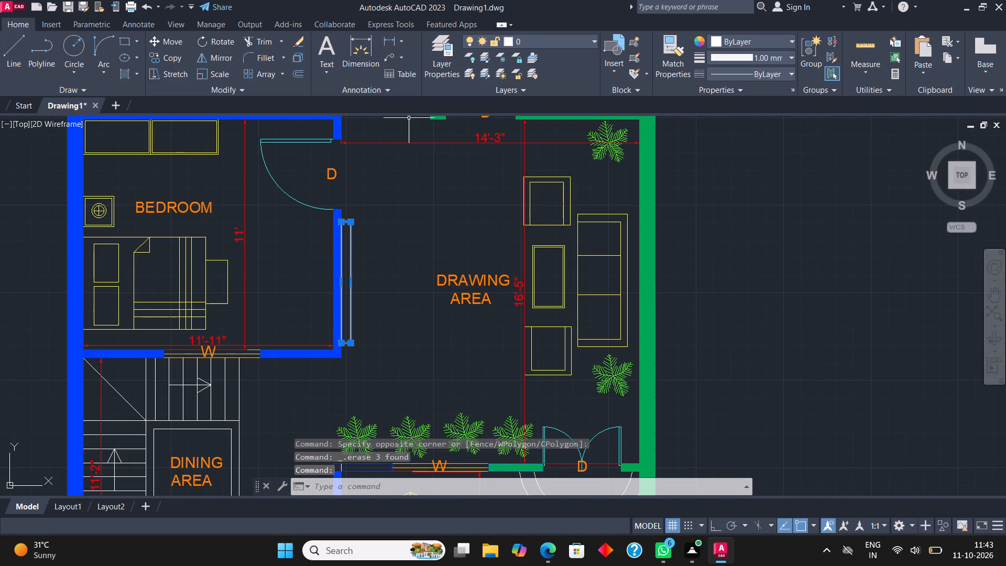
click(550, 38)
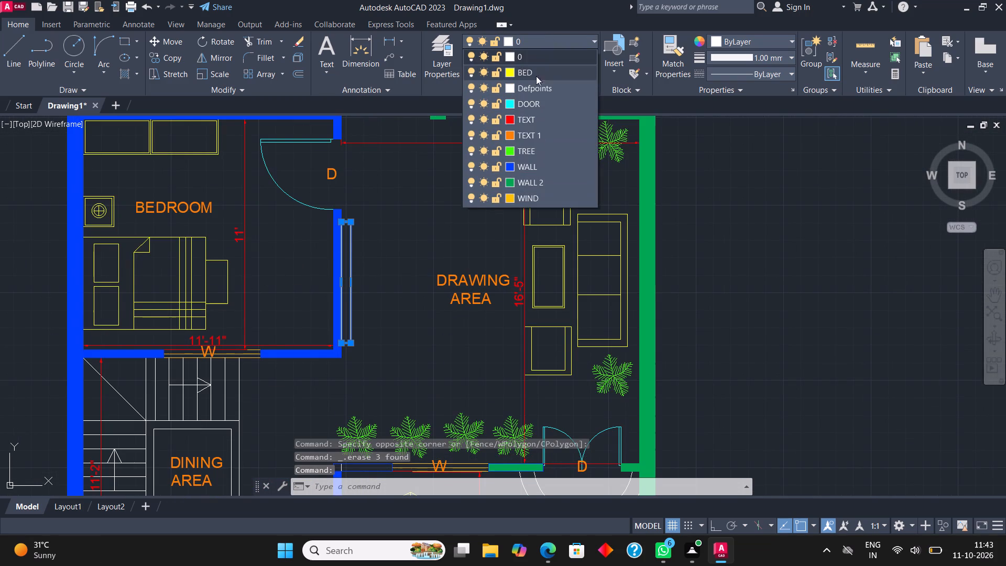
click(542, 72)
key(Escape)
Review the floor plan, examining the rooms, drawing area entrance and staircase for elements without a layer colour.
scroll(404, 314, down, 1)
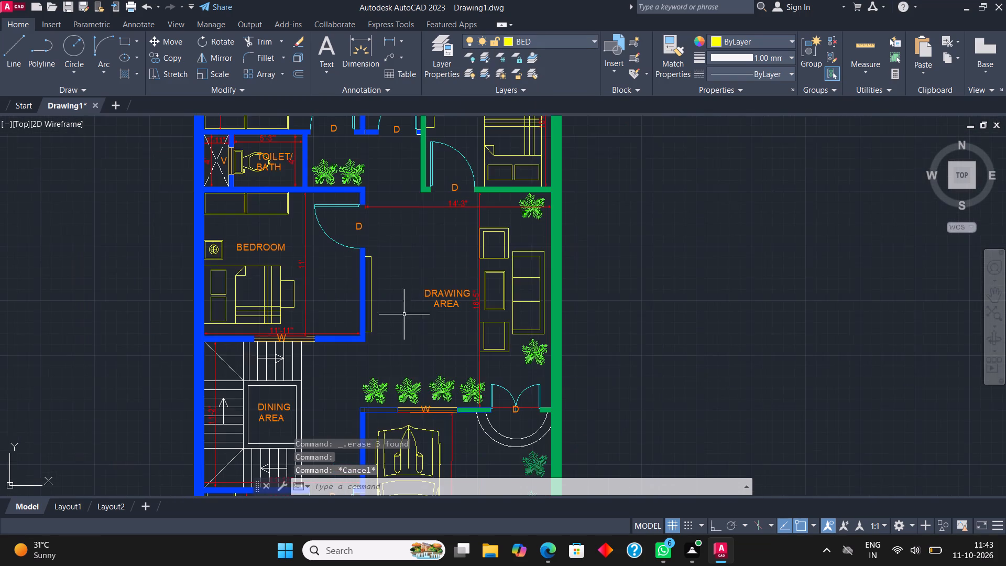
scroll(404, 314, down, 1)
middle_drag(404, 315, 421, 356)
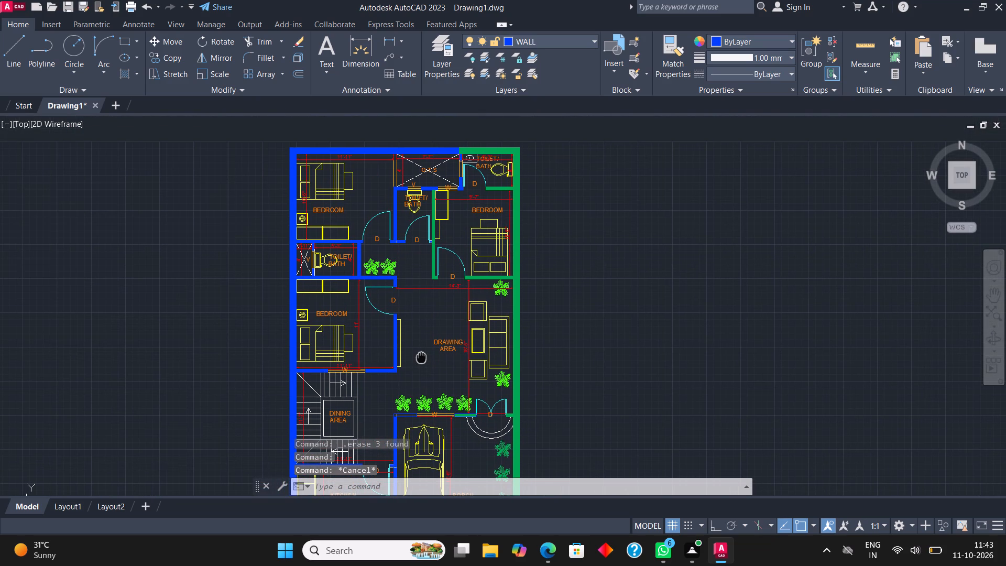
middle_drag(421, 356, 418, 359)
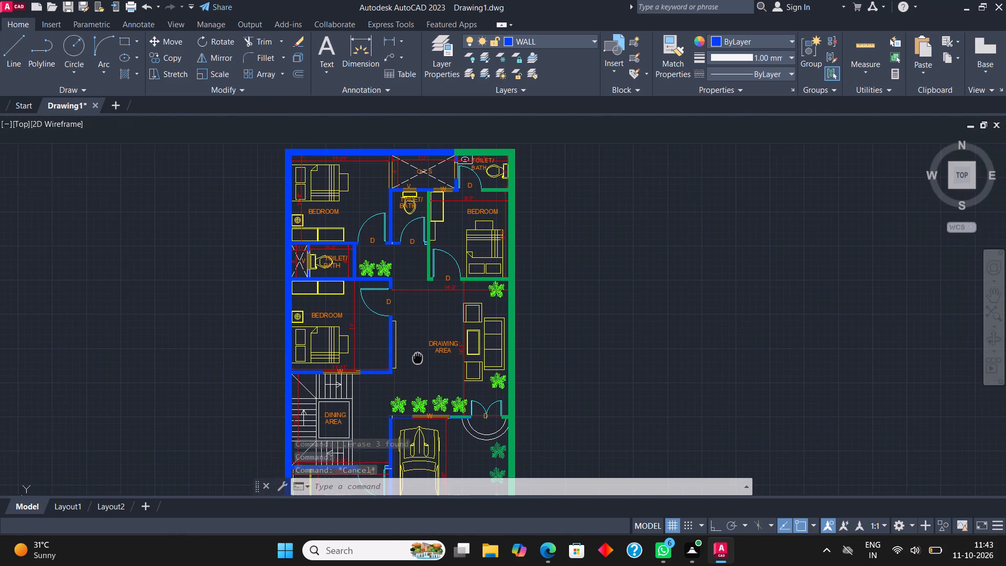
middle_drag(418, 359, 368, 285)
scroll(380, 292, down, 1)
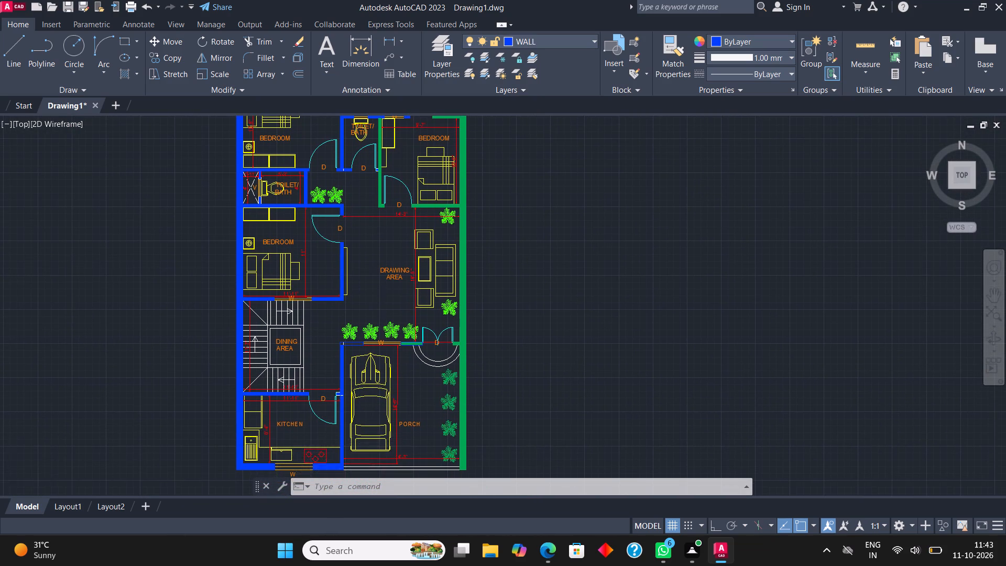
middle_drag(373, 288, 367, 285)
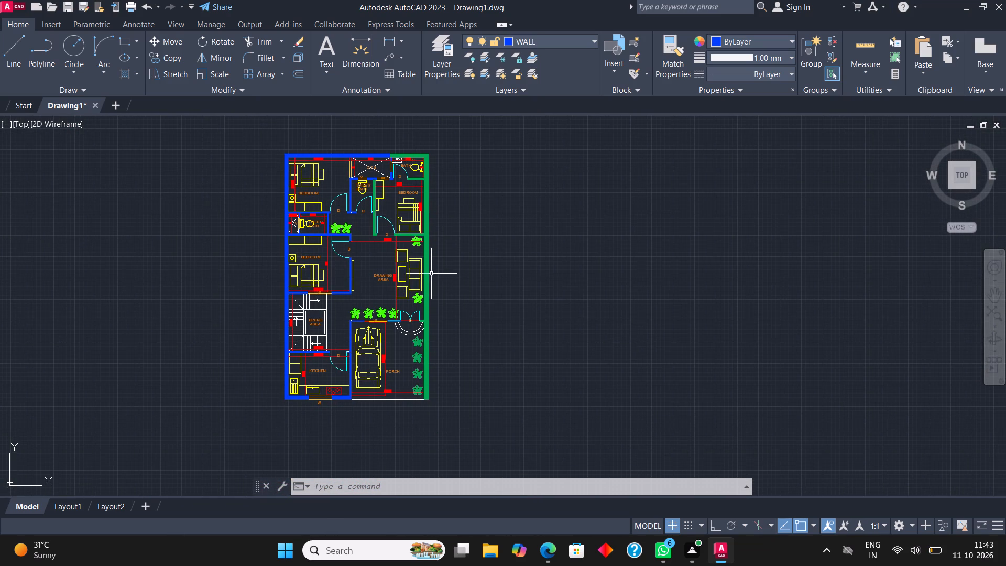
scroll(407, 323, up, 3)
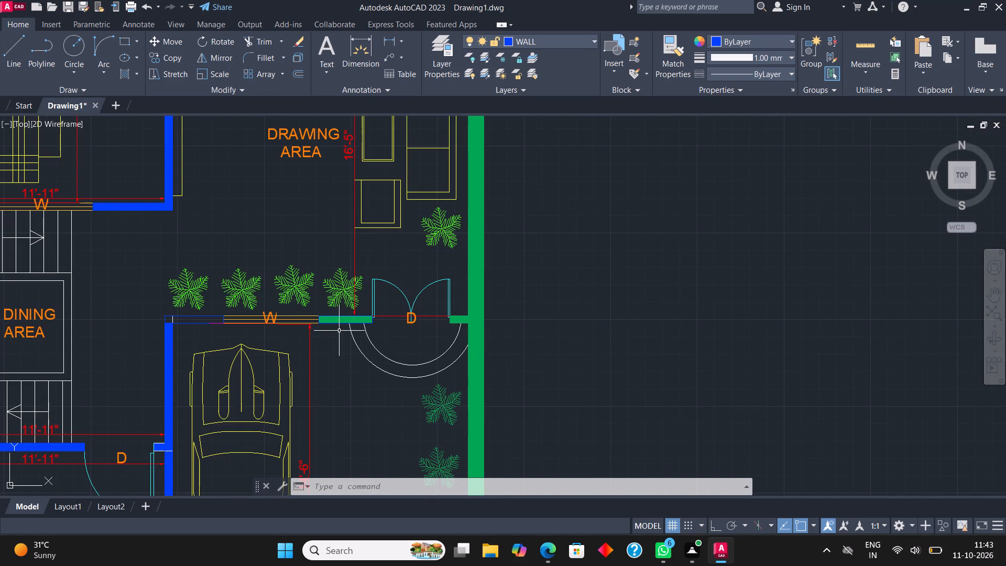
scroll(393, 328, down, 1)
middle_drag(407, 339, 431, 359)
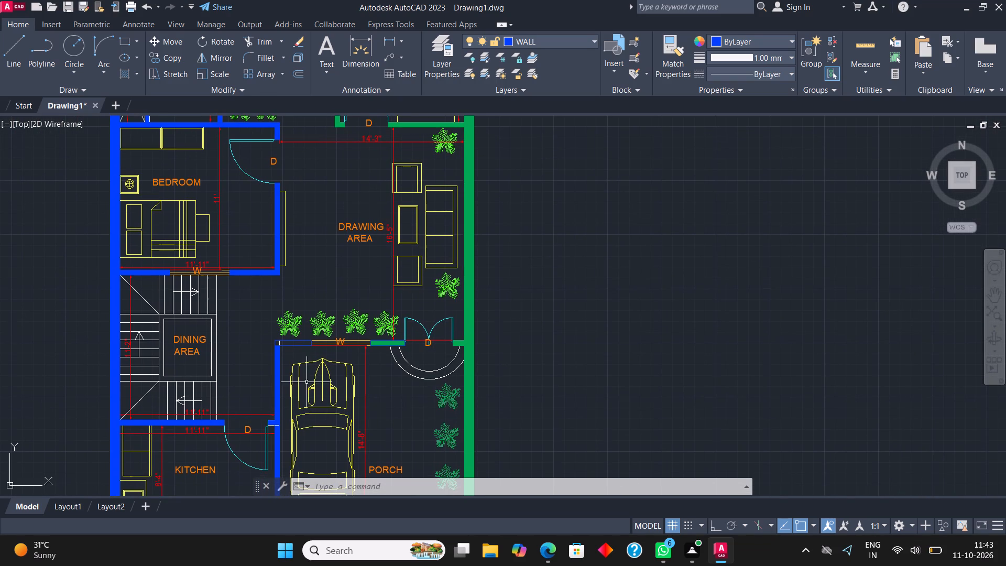
middle_drag(244, 344, 362, 357)
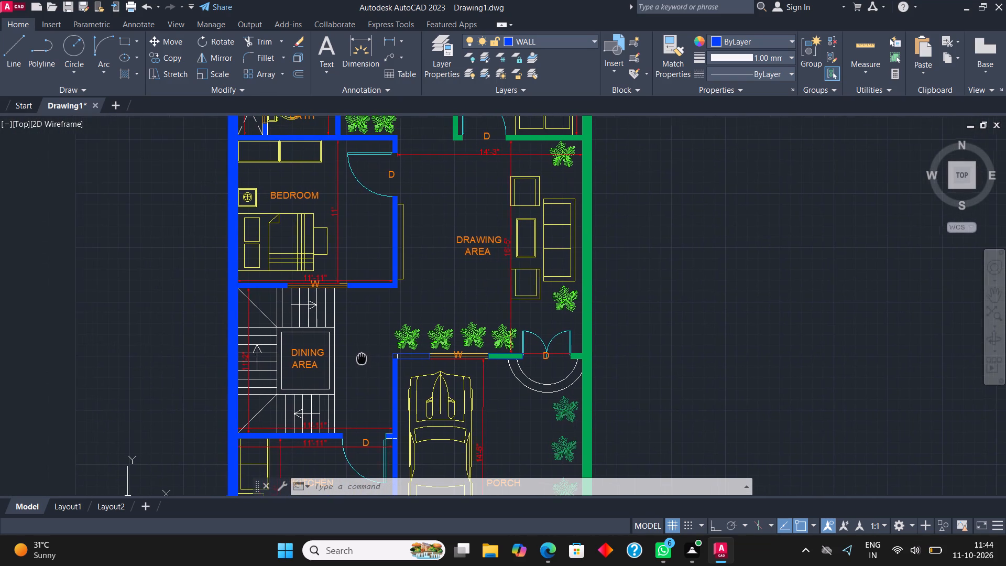
middle_drag(362, 357, 363, 357)
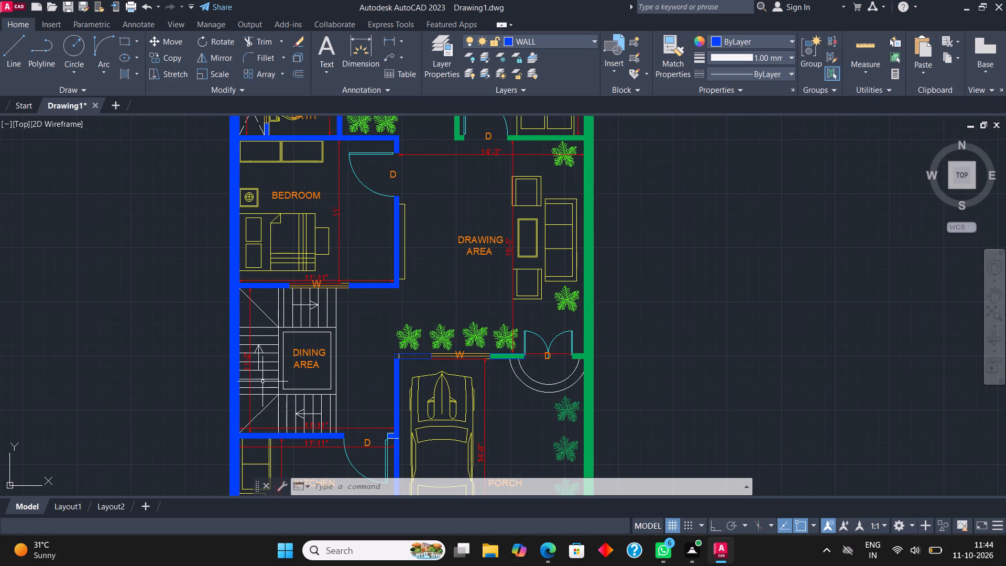
Make TEXT the current layer and fill the band between the two rectangles around the DINING AREA label with a solid hatch.
scroll(288, 375, up, 1)
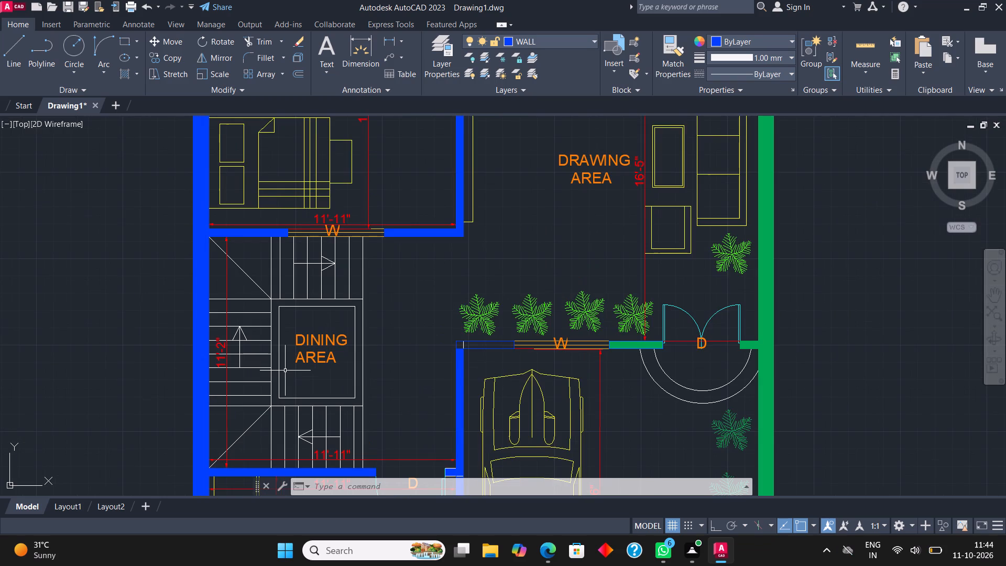
click(535, 41)
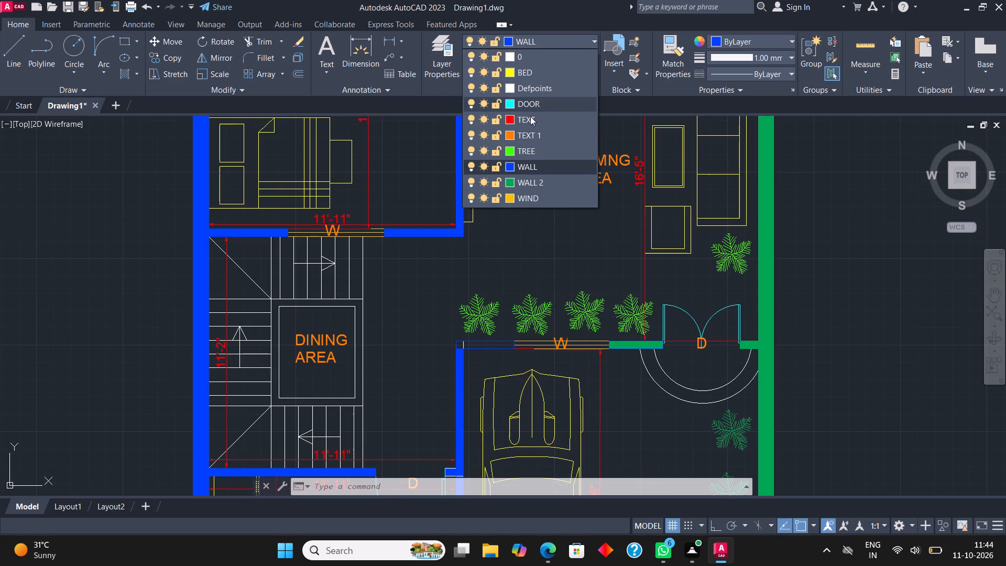
click(539, 116)
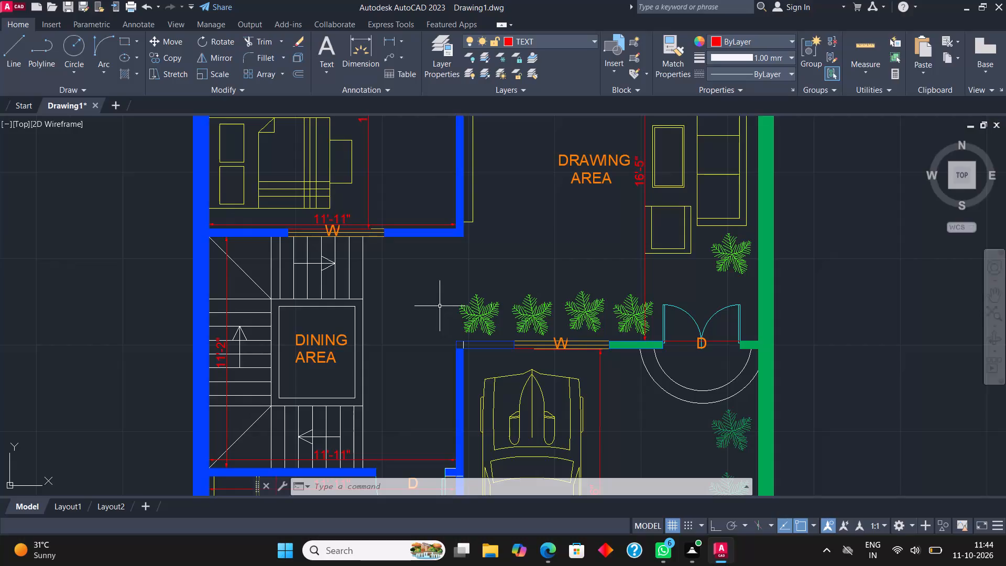
key(h)
key(Return)
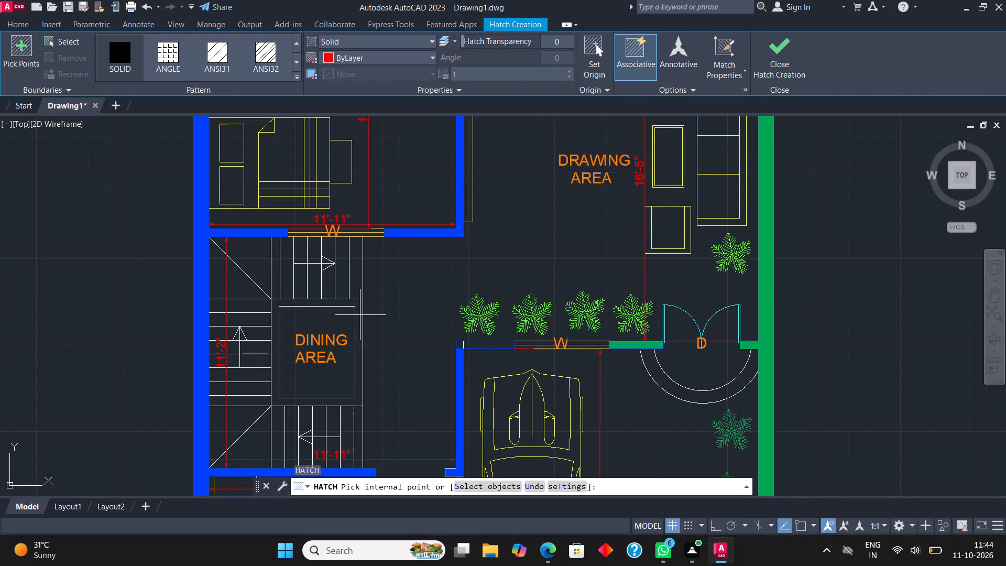
click(358, 309)
click(767, 51)
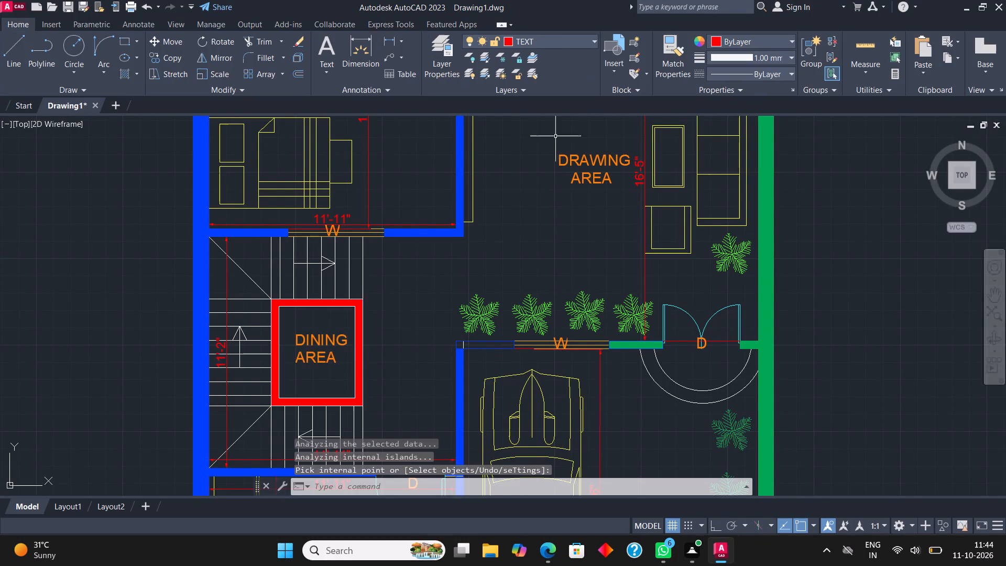
Move the white staircase treads, corner diagonals and direction arrows around the DINING AREA box to the BED layer.
scroll(392, 282, down, 3)
middle_drag(363, 265, 338, 247)
scroll(348, 254, up, 2)
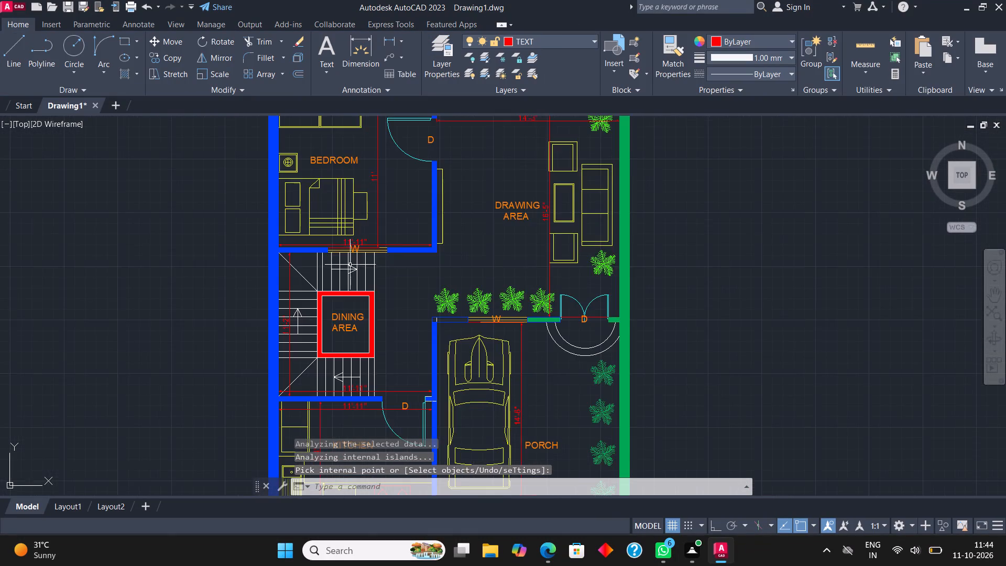
scroll(344, 275, up, 2)
drag(449, 296, 440, 288)
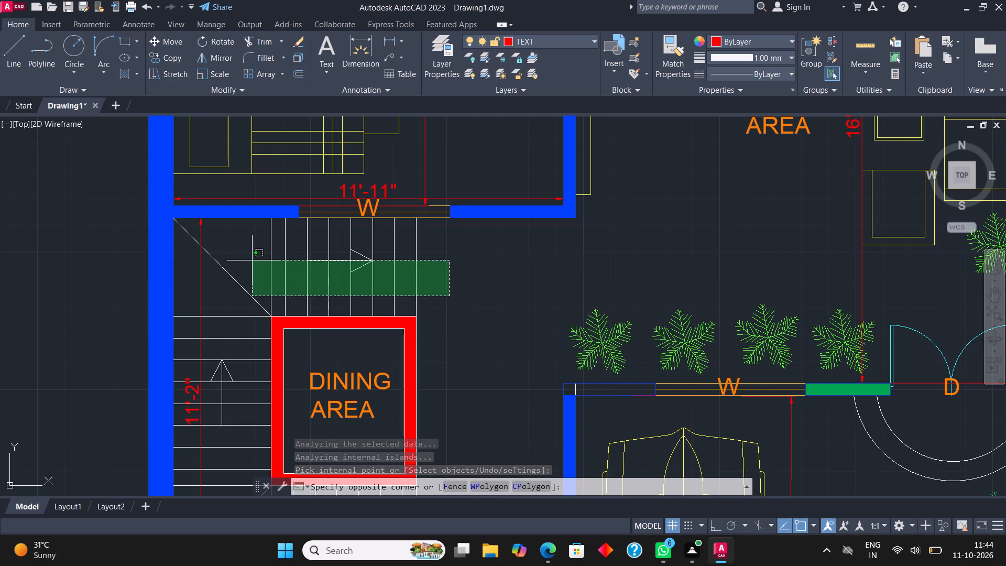
click(245, 256)
scroll(437, 225, down, 3)
scroll(422, 309, up, 2)
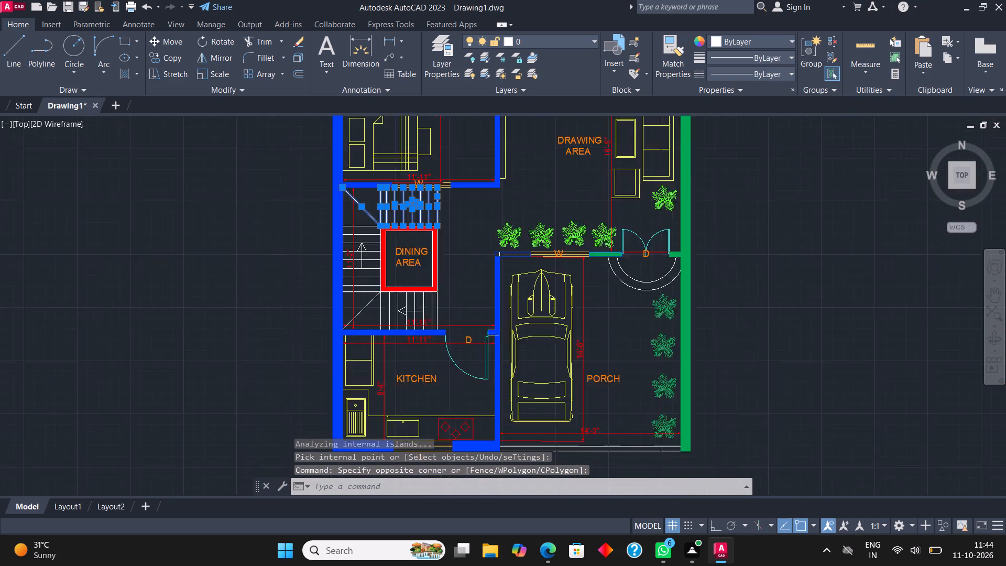
click(457, 307)
click(329, 298)
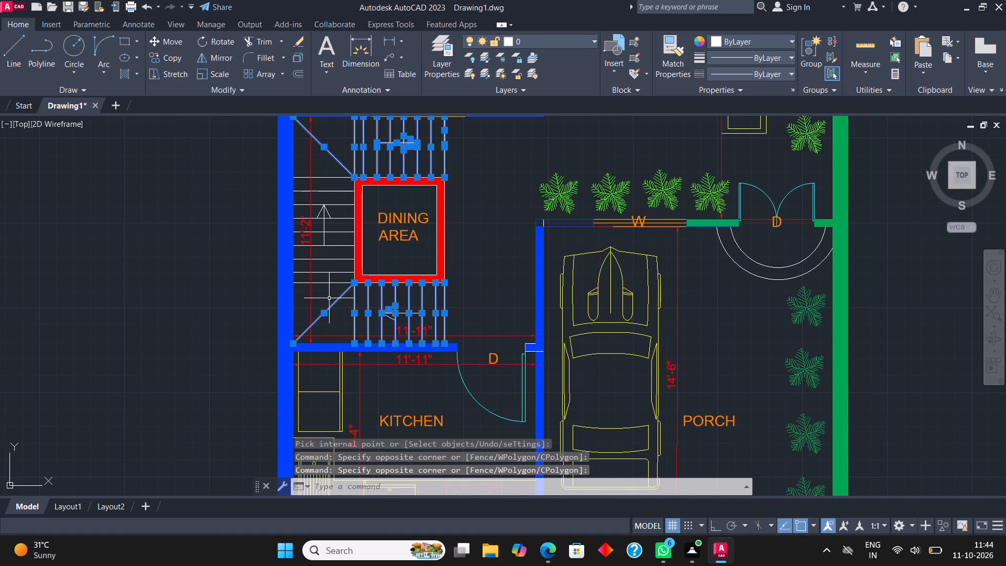
click(336, 292)
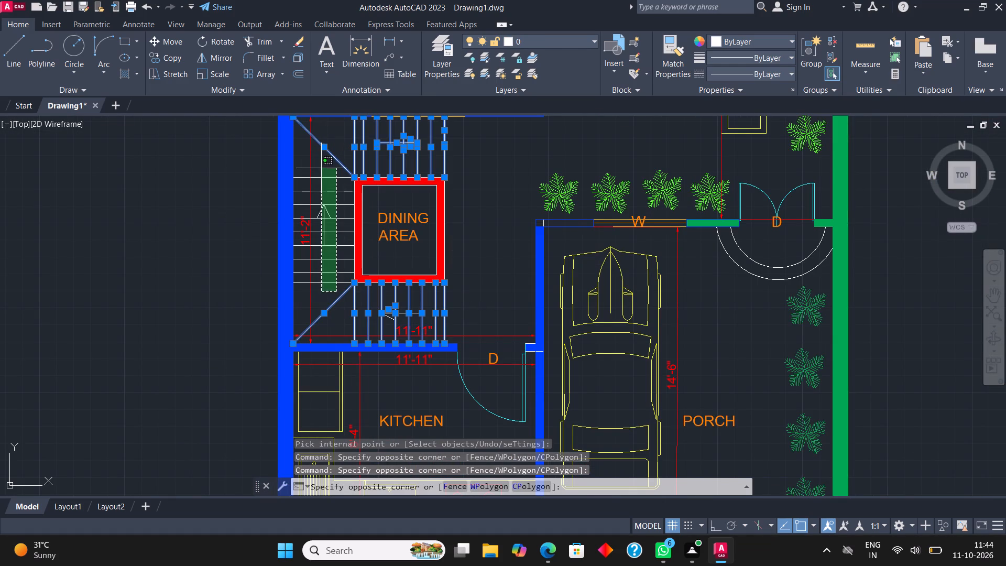
click(320, 169)
click(548, 39)
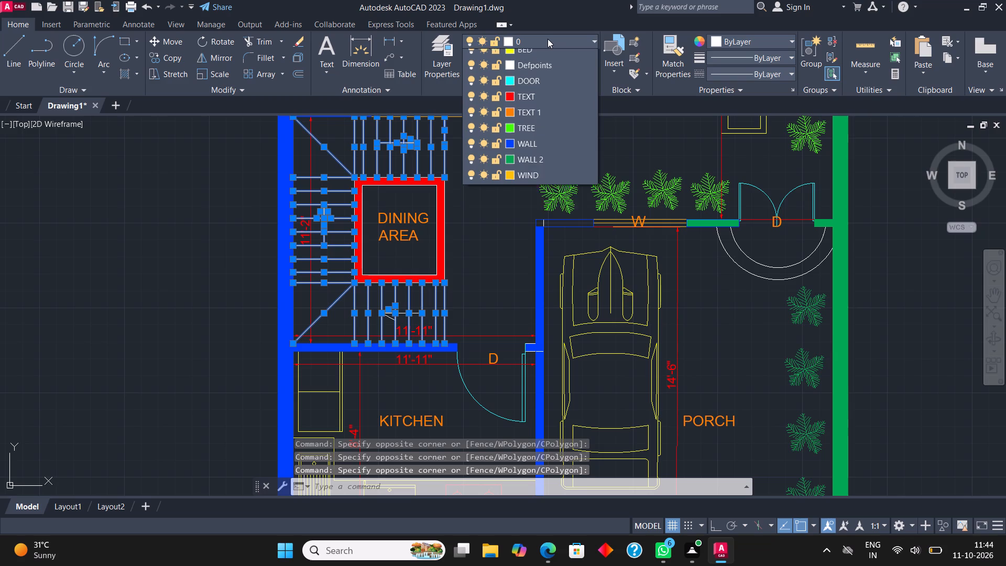
click(539, 73)
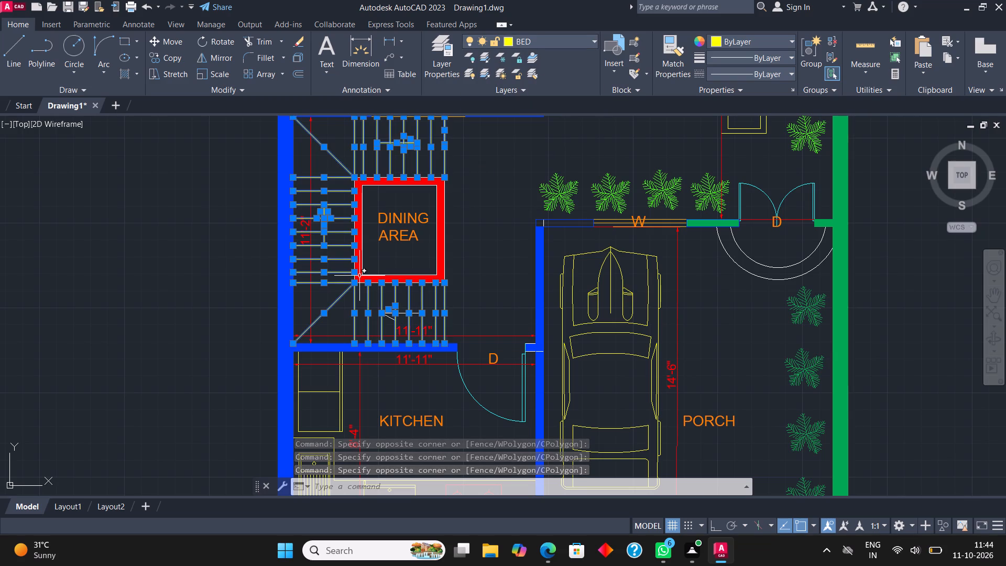
key(Escape)
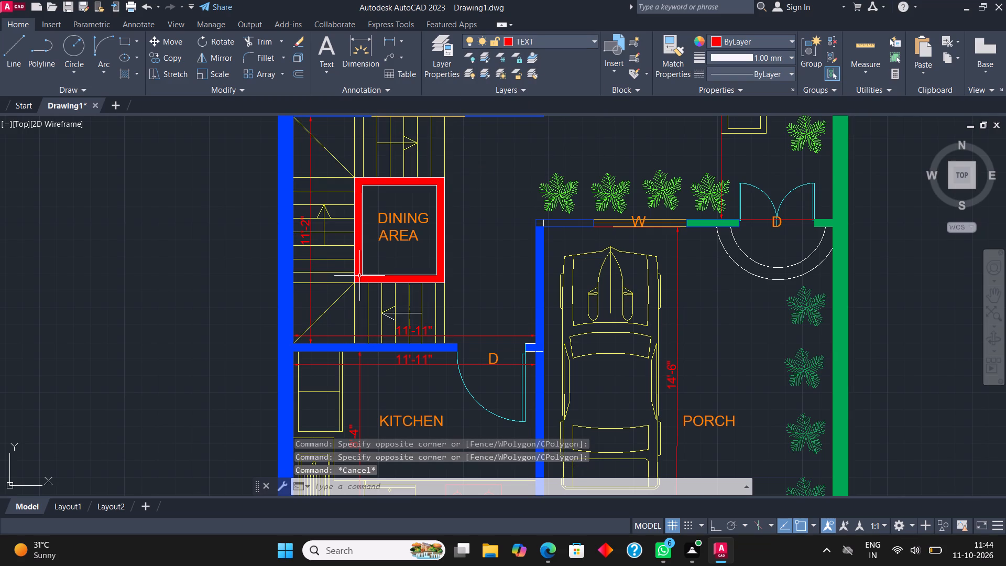
Move the washbasin's counter, oval bowl and drain circle in the toilet/bath beside the O.T.S to the BED layer.
scroll(358, 304, down, 2)
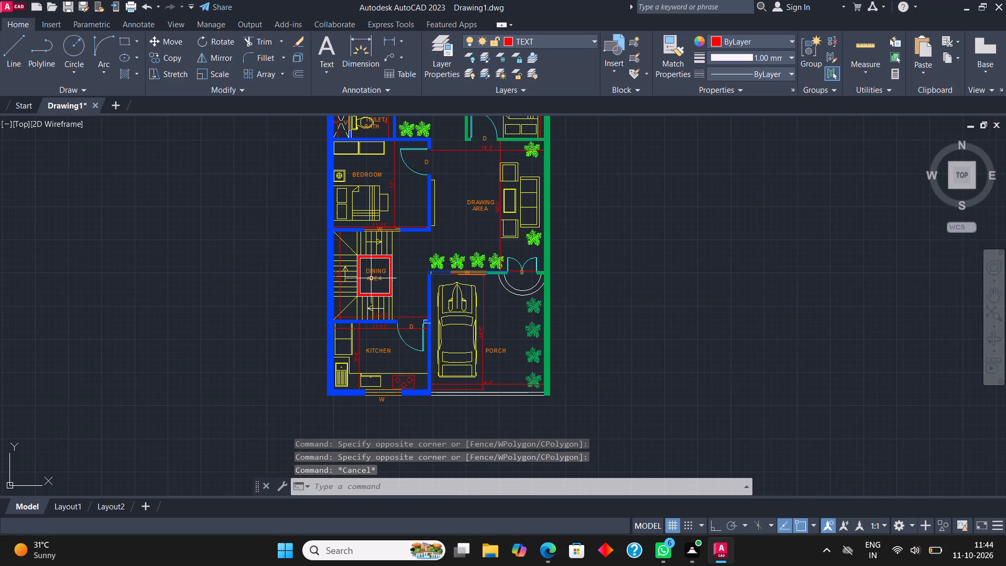
middle_drag(469, 210, 435, 295)
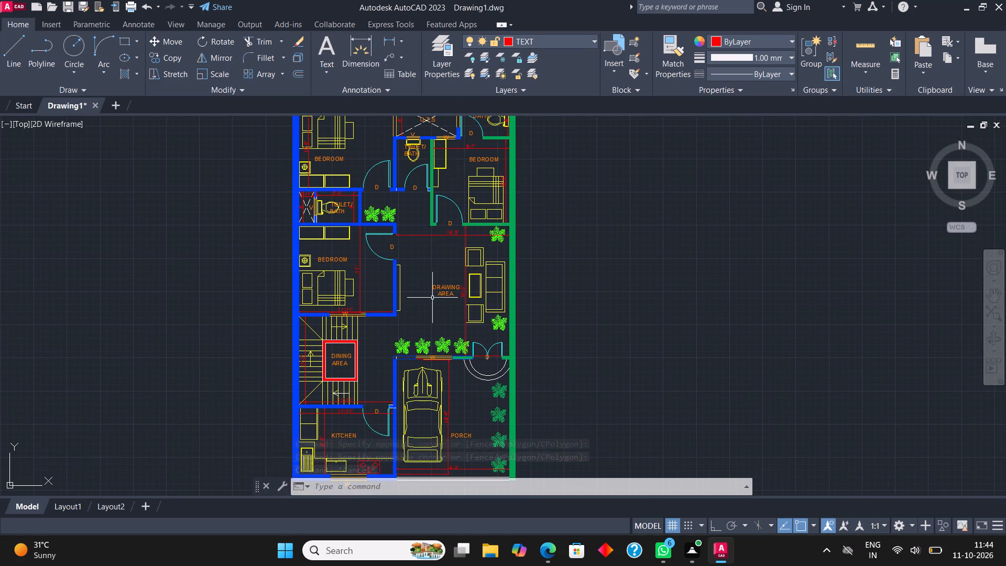
middle_drag(539, 205, 550, 278)
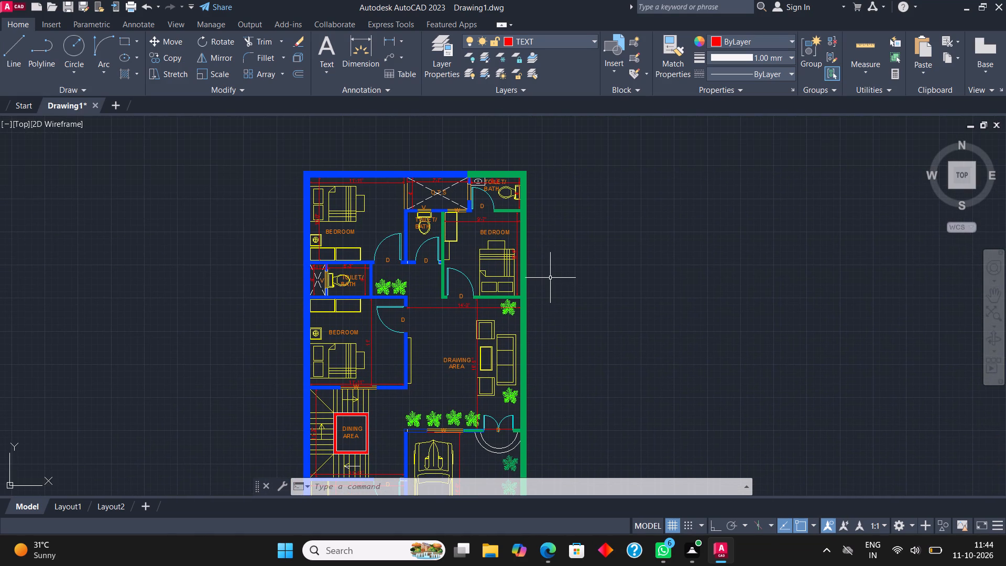
scroll(476, 170, up, 4)
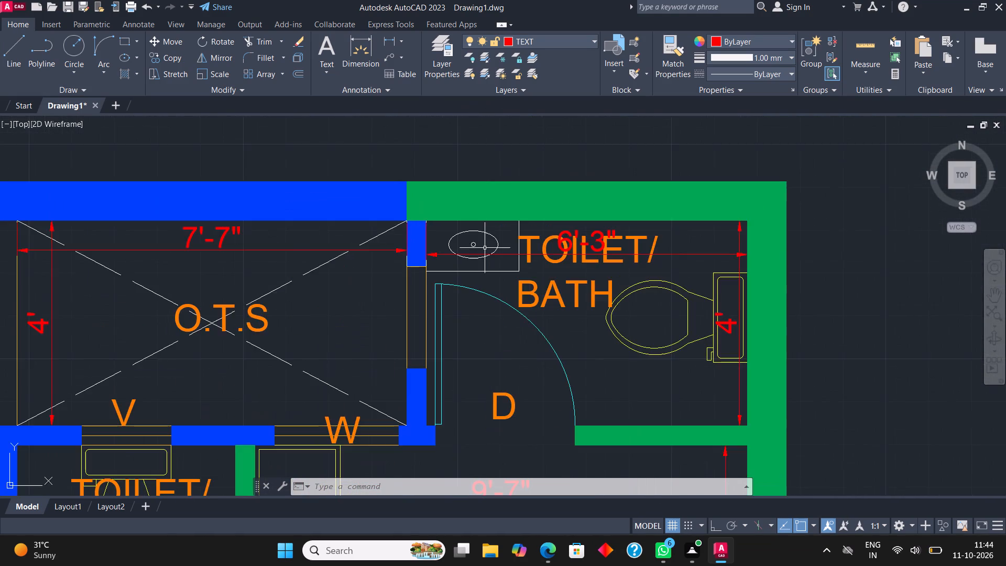
scroll(486, 253, up, 3)
click(461, 342)
click(430, 268)
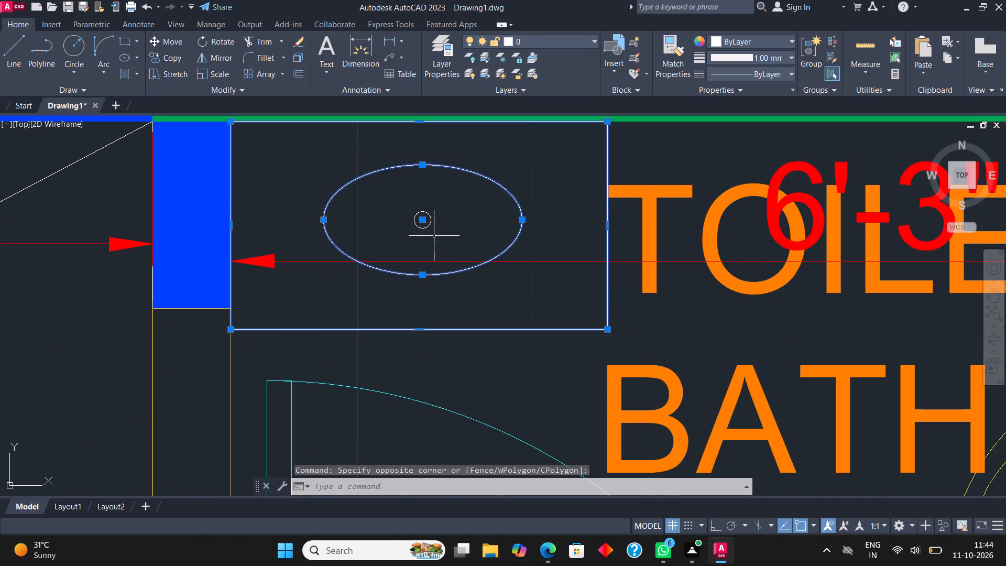
click(433, 234)
click(417, 212)
click(557, 36)
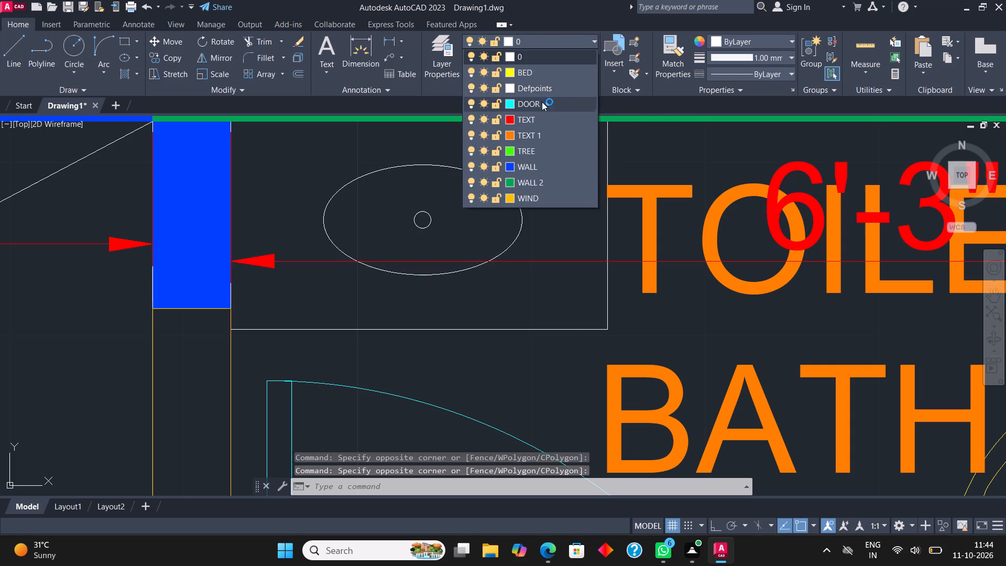
click(541, 73)
key(Escape)
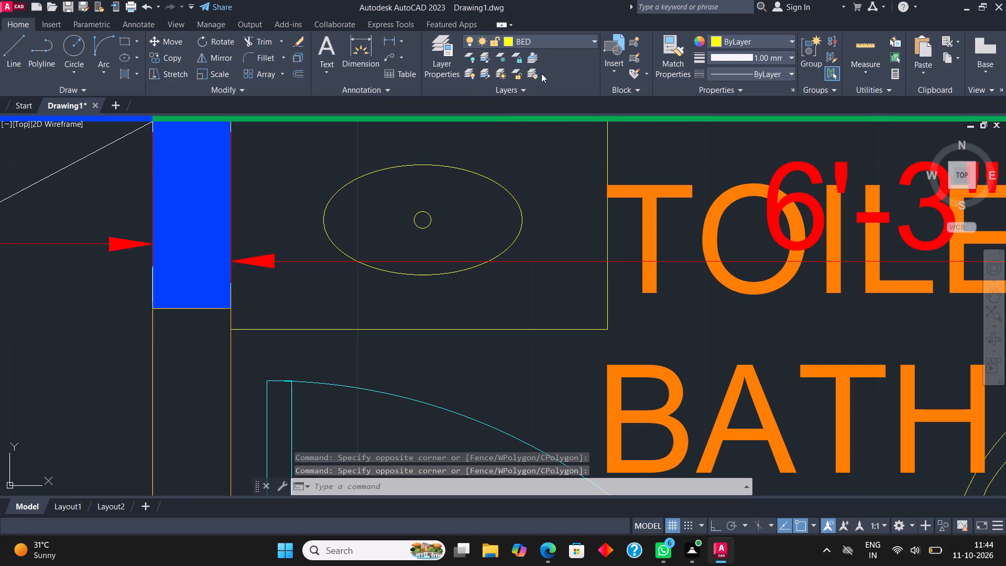
Move the two crossing dashed lines in the O.T.S, together with the still-selected washbasin, to the DOOR layer.
scroll(474, 180, down, 2)
scroll(533, 245, down, 1)
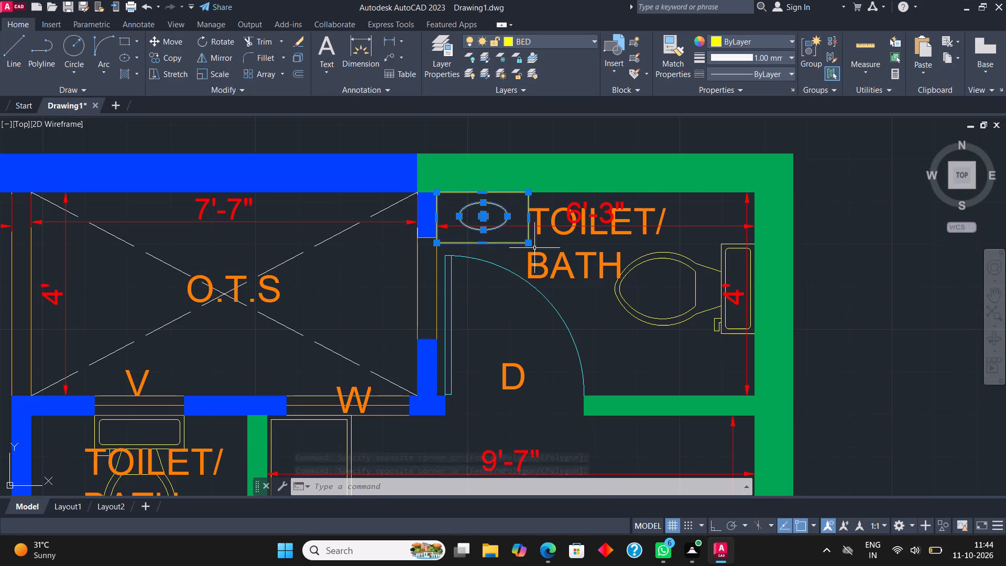
click(285, 344)
click(283, 330)
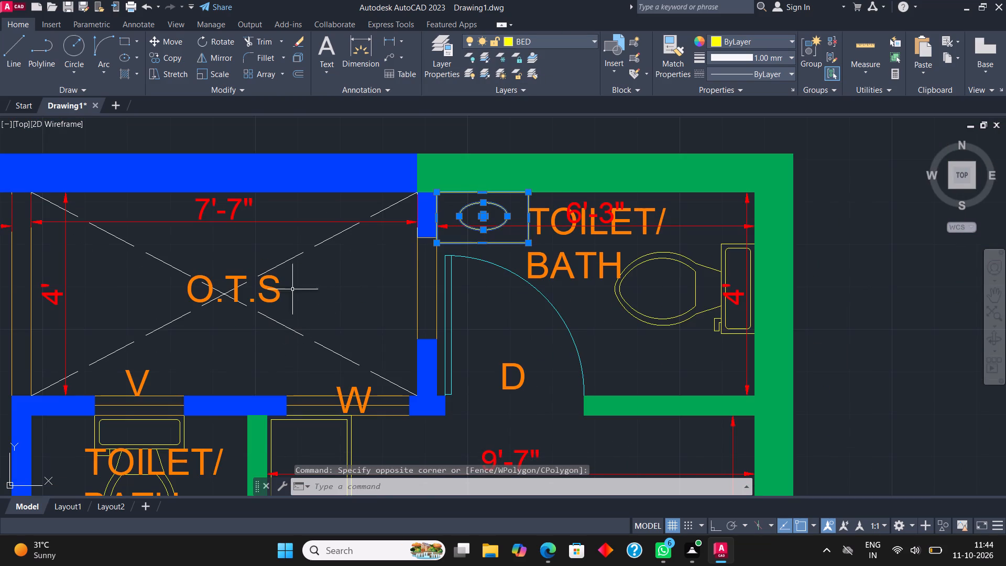
click(170, 251)
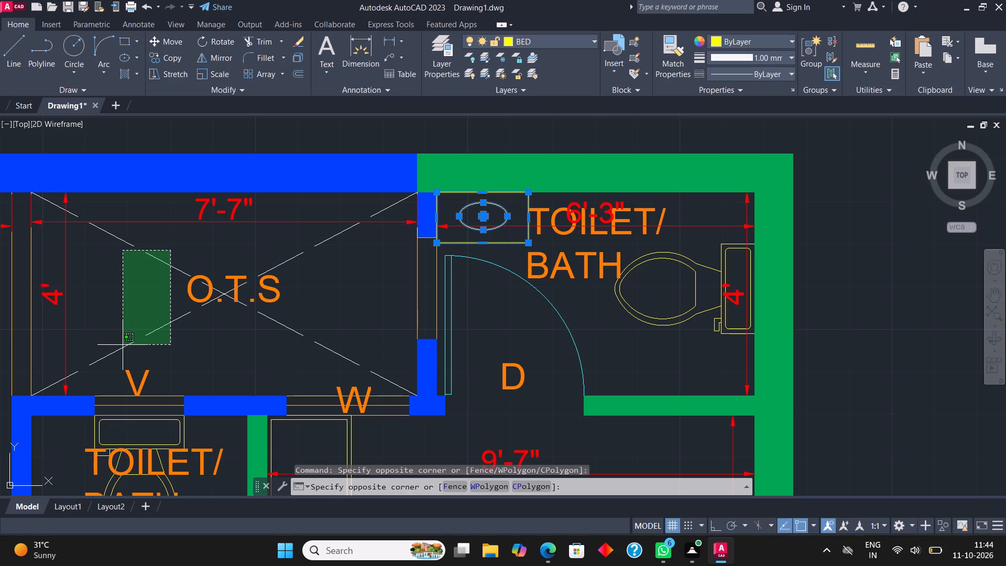
click(124, 345)
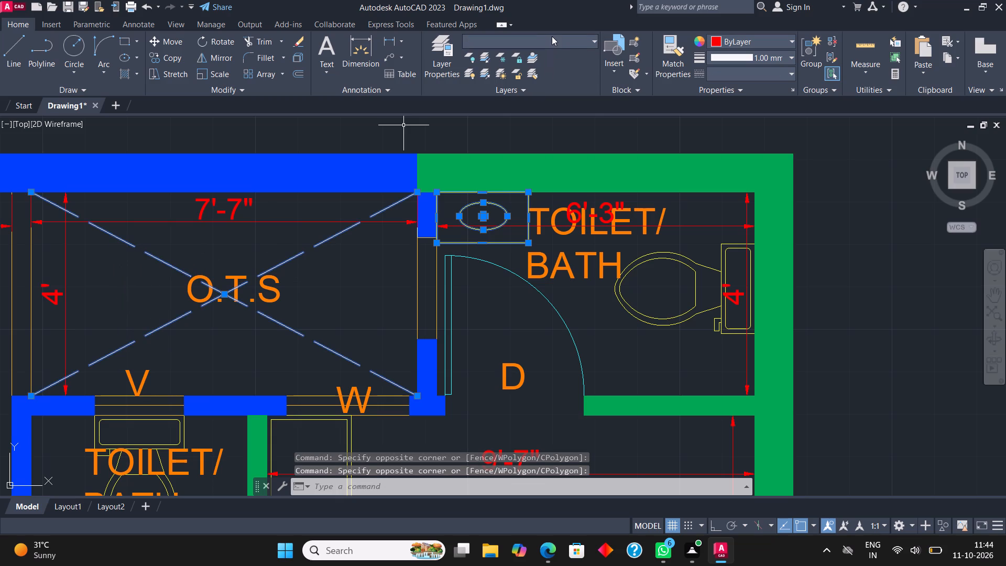
click(552, 36)
click(532, 102)
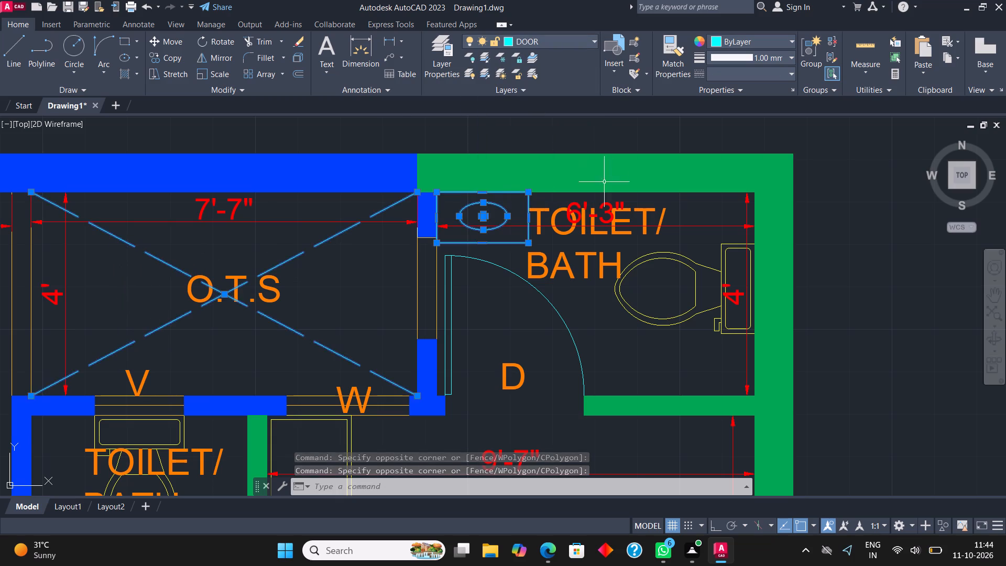
scroll(605, 185, down, 3)
key(Escape)
Move the two curved entrance-step arcs outside the drawing area's double door to the DOOR layer.
middle_drag(522, 210, 522, 37)
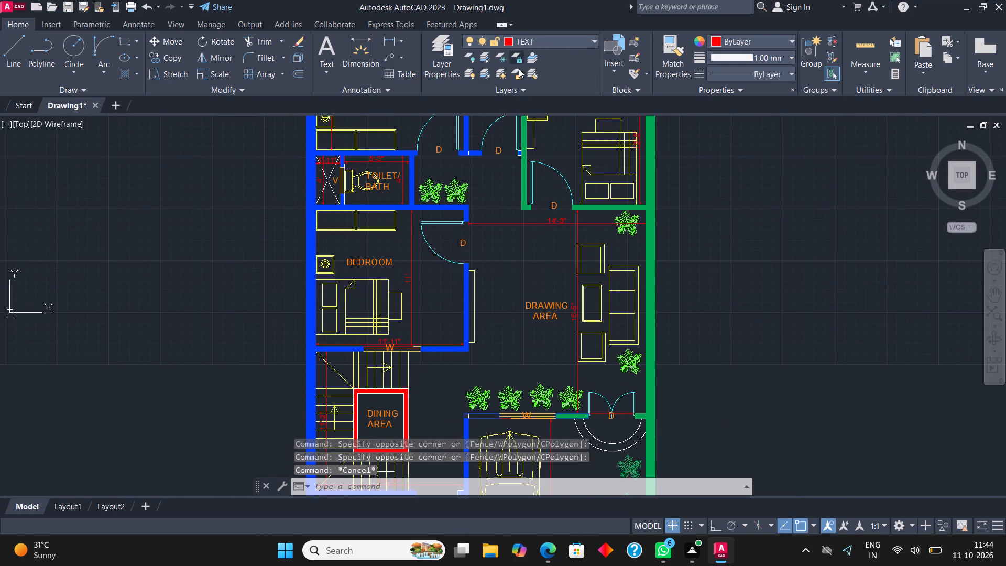
scroll(475, 177, down, 1)
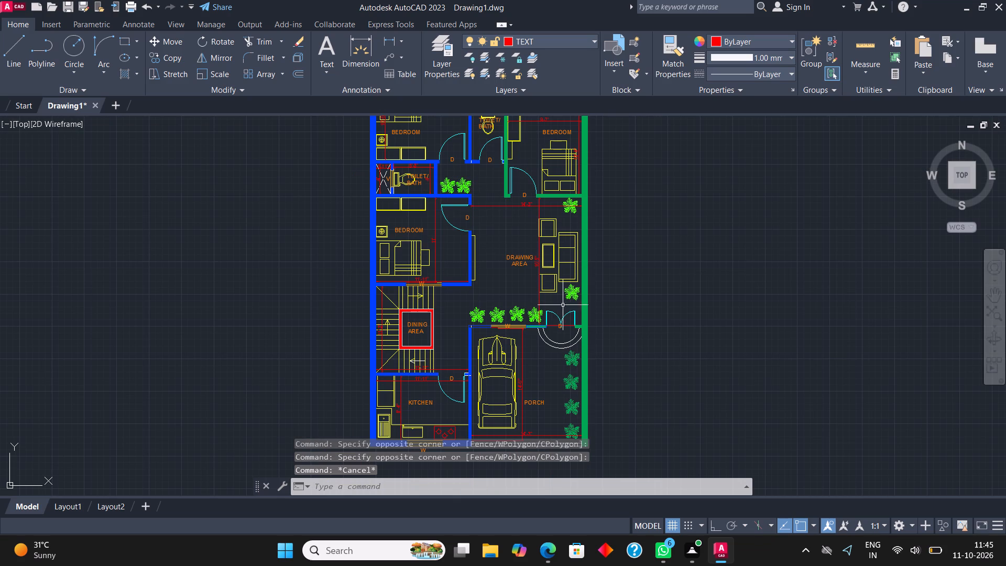
scroll(552, 347, up, 2)
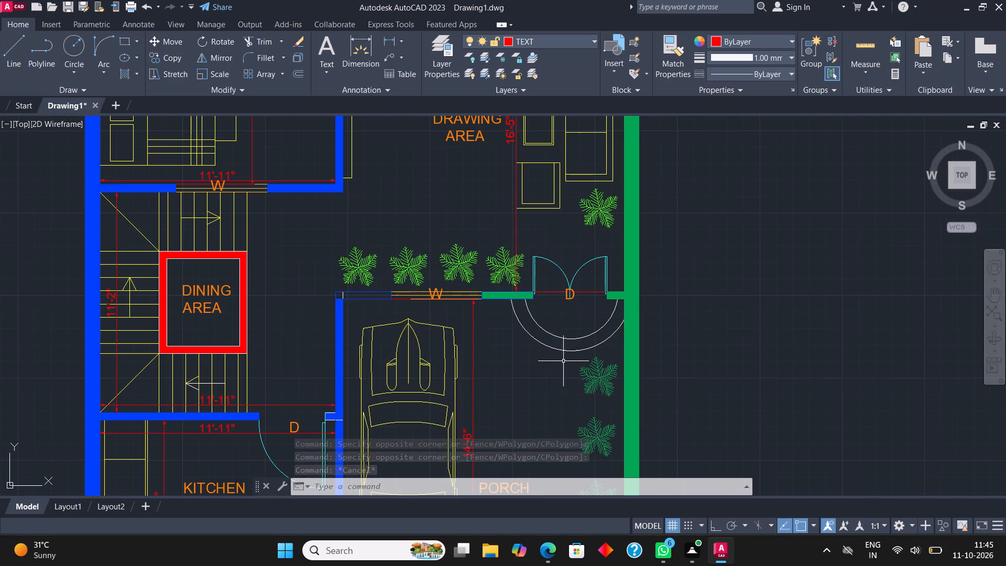
click(564, 363)
click(557, 327)
click(547, 34)
click(547, 43)
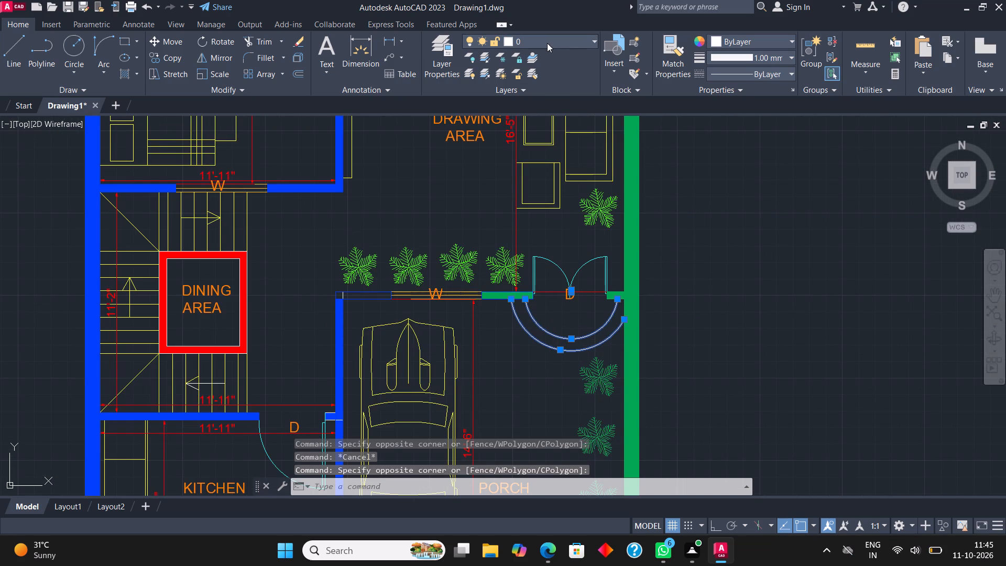
click(533, 105)
key(Escape)
Make WALL the current layer and solid-hatch the unfilled wall segment and corner between the drawing area and porch, beside the window.
scroll(433, 284, down, 1)
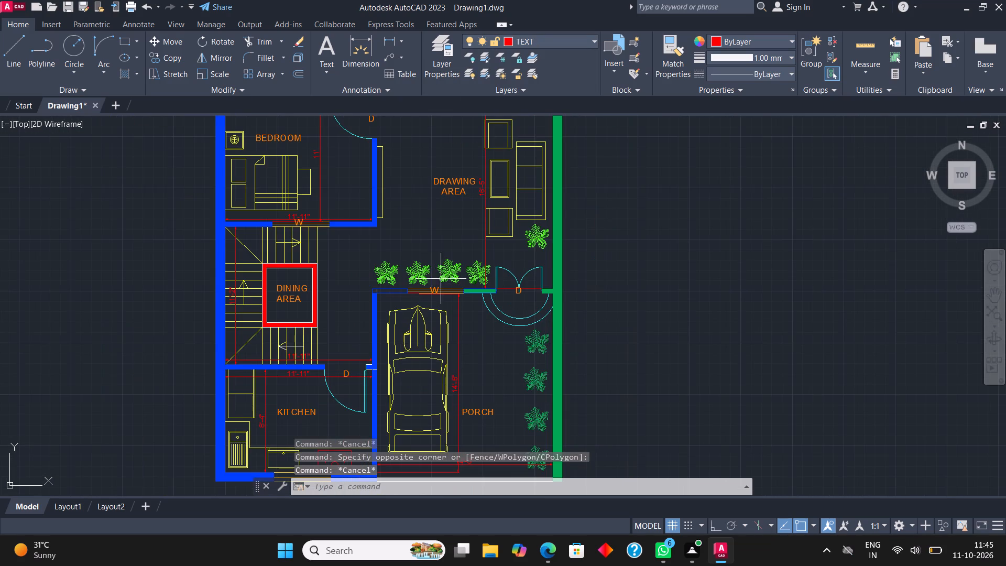
middle_drag(462, 250, 463, 263)
scroll(371, 296, up, 3)
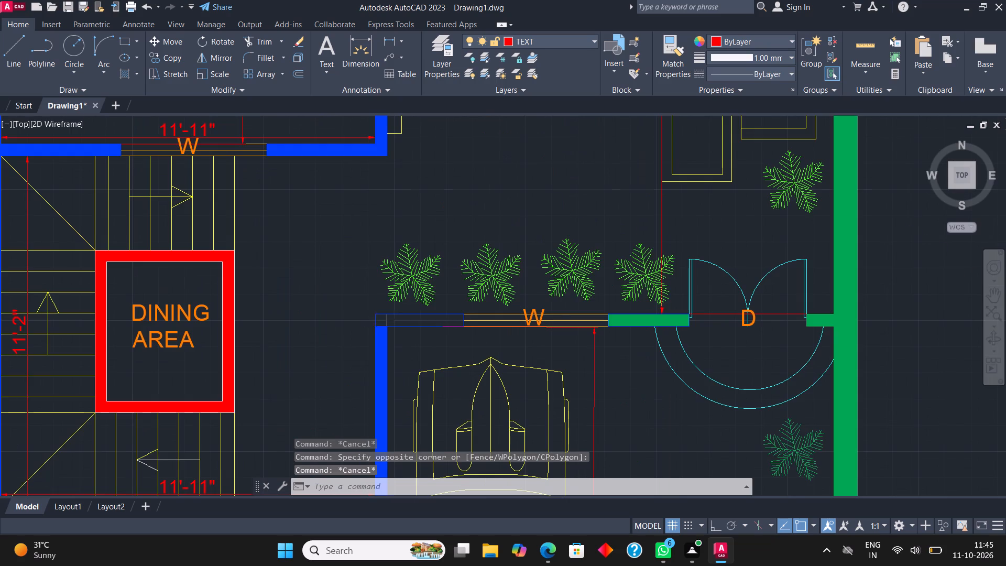
scroll(371, 321, up, 2)
click(532, 43)
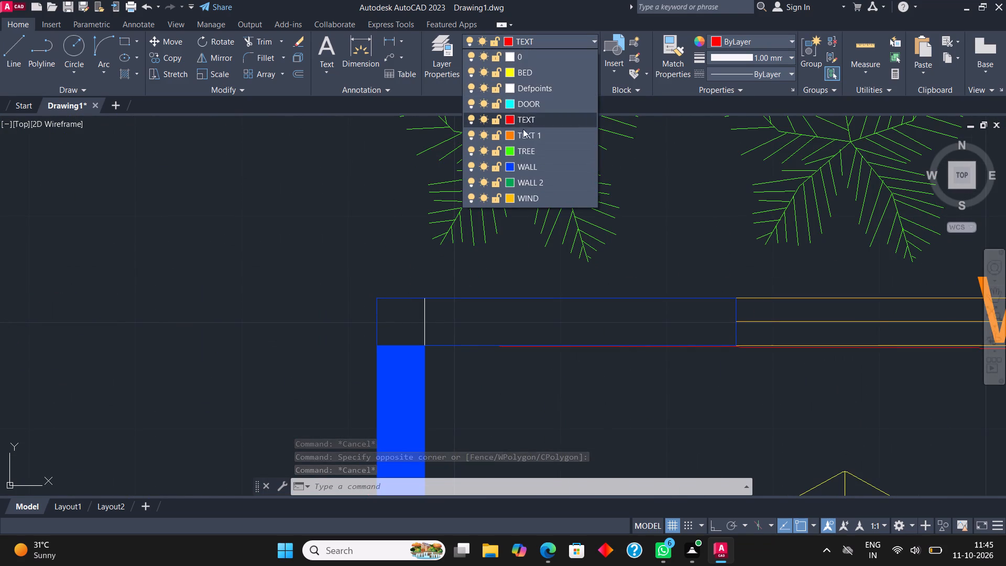
click(537, 167)
key(h)
key(Return)
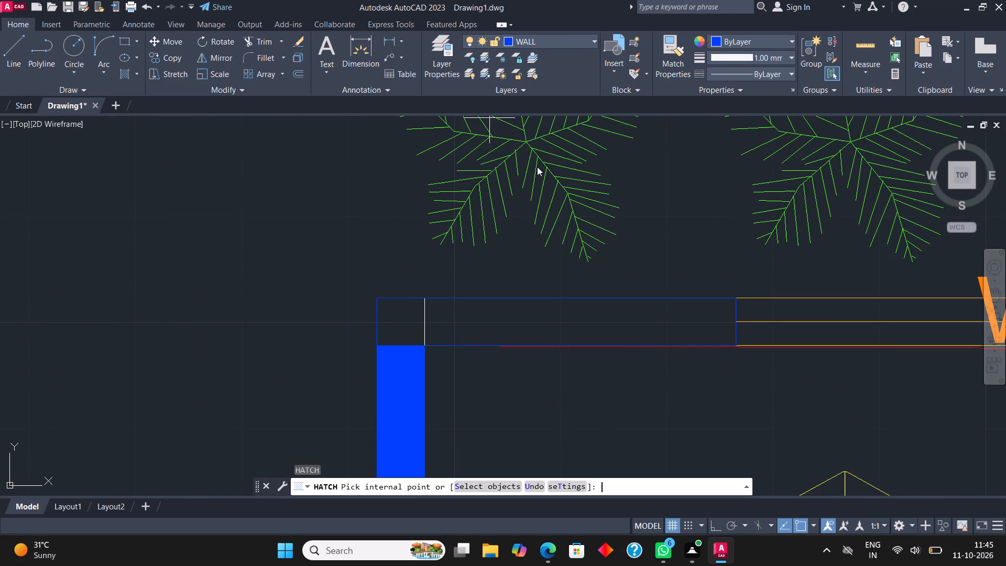
click(571, 327)
click(416, 322)
scroll(411, 313, down, 1)
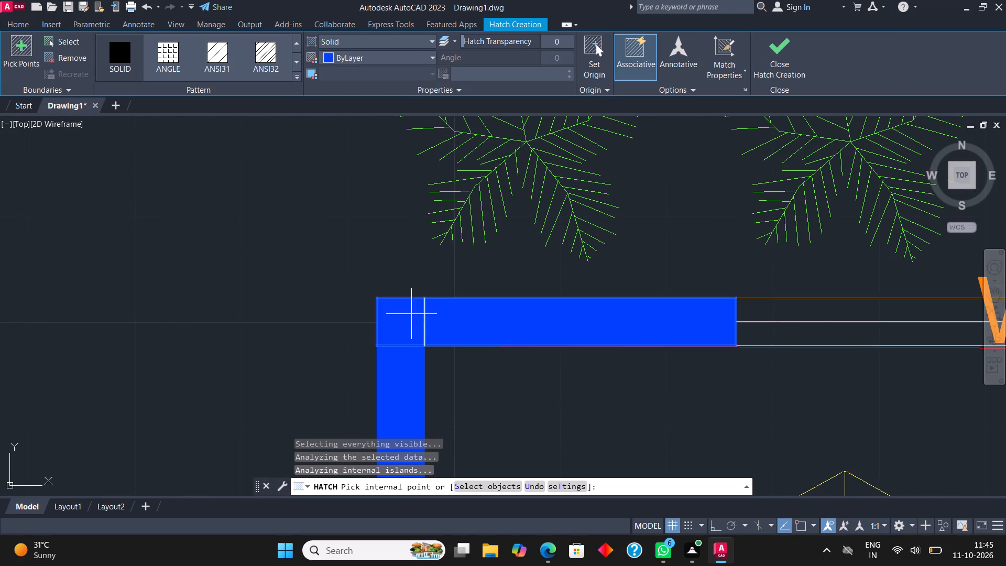
scroll(411, 313, down, 4)
click(768, 53)
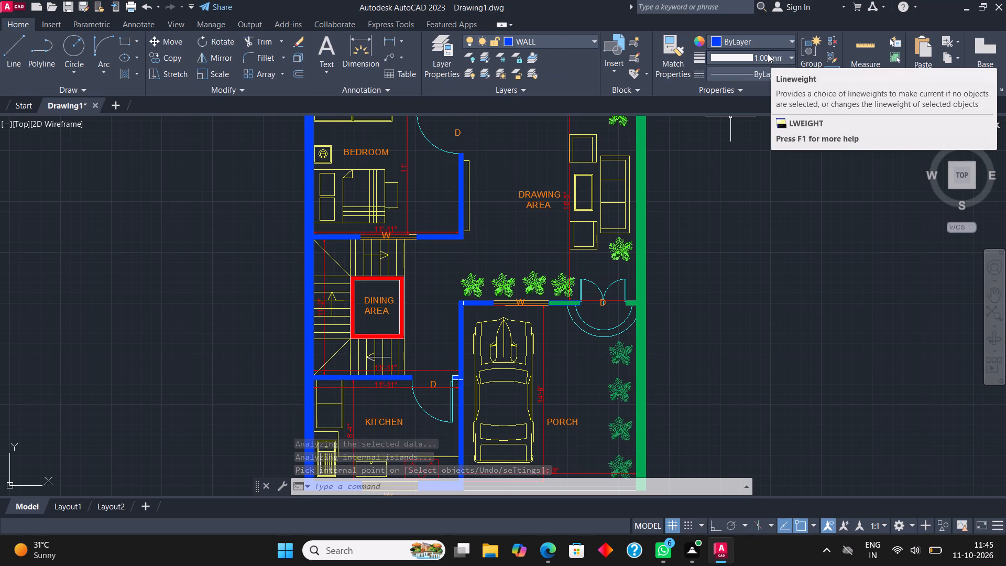
Trim away the two white lines across the porch's open front between the blue and green walls.
middle_drag(509, 279, 509, 240)
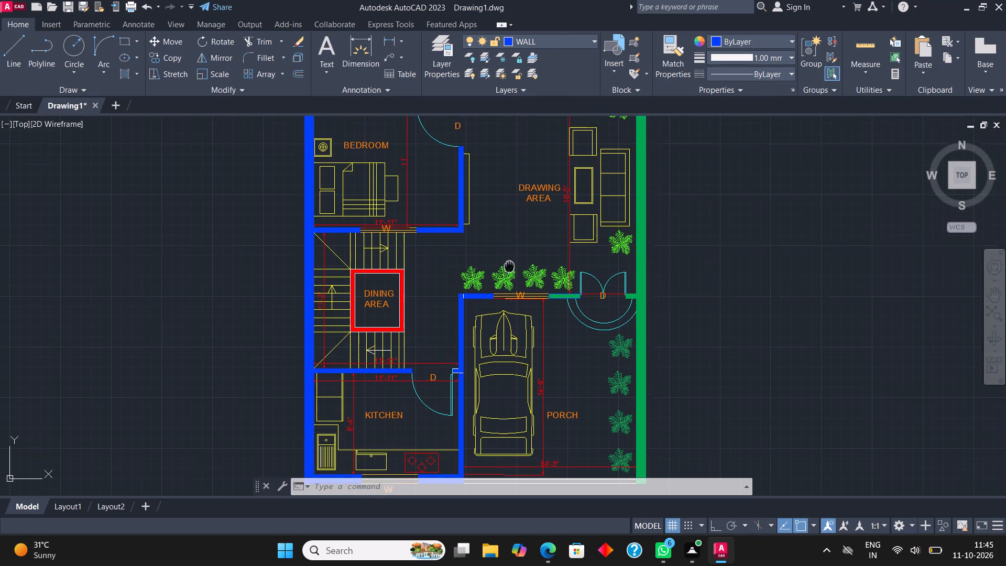
middle_drag(509, 240, 509, 189)
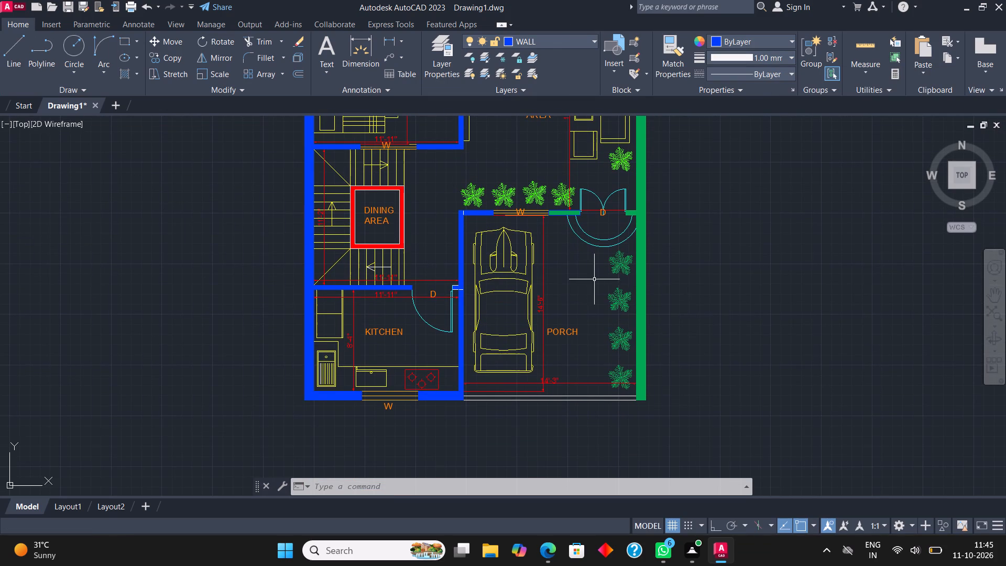
scroll(600, 415, up, 2)
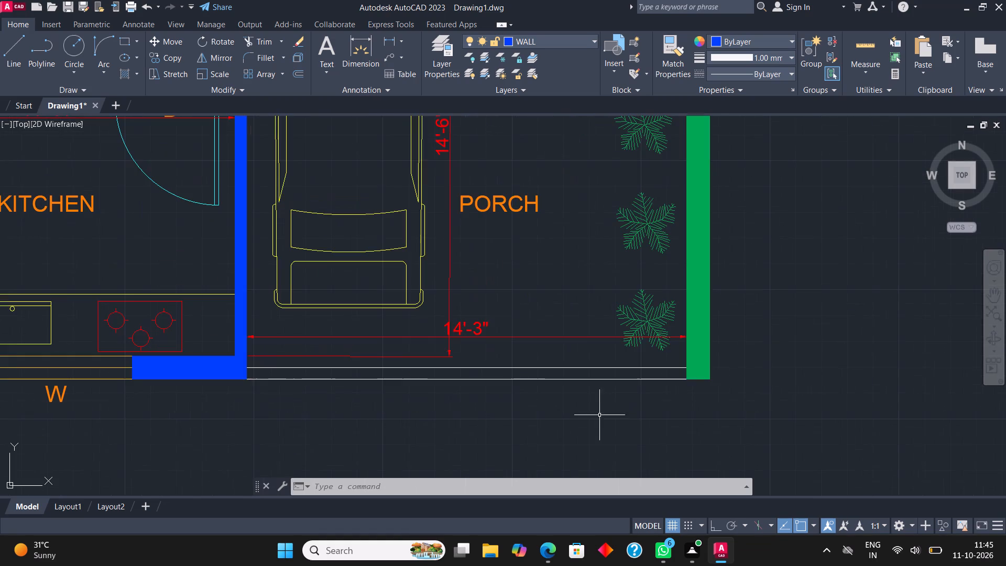
click(254, 38)
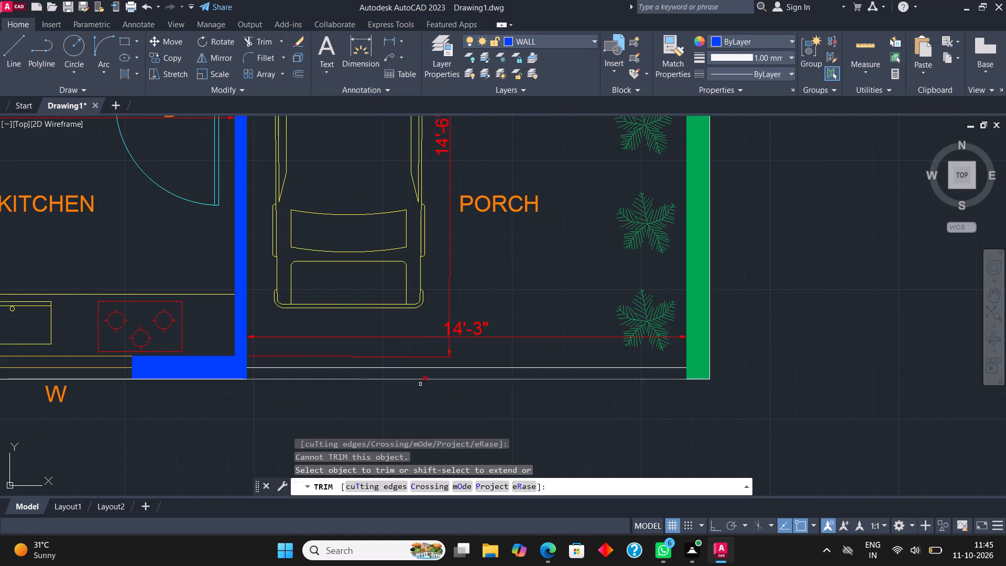
drag(495, 359, 496, 400)
click(494, 398)
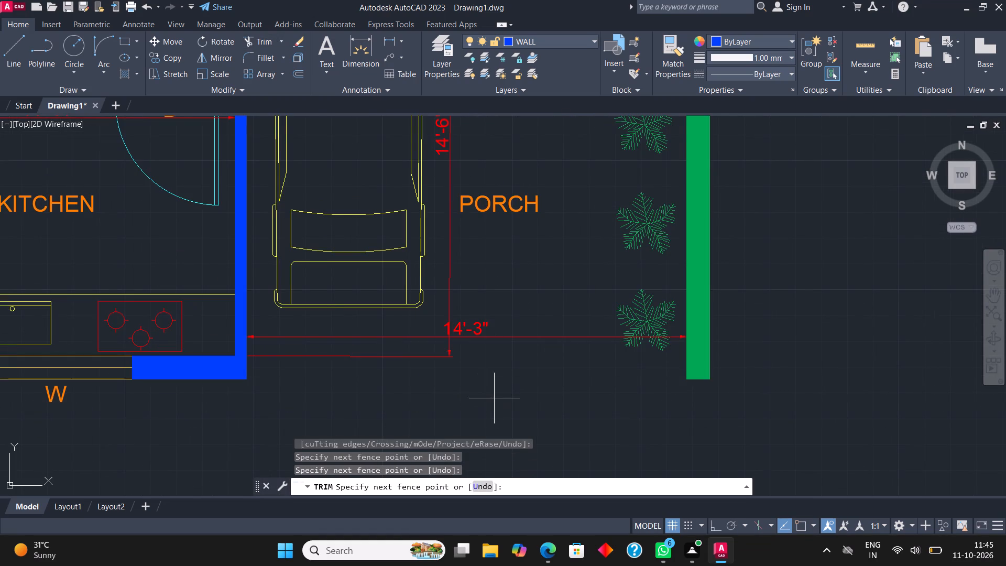
Make WIND the current layer and ACAD_ISO02W100 (ISO dash) the current linetype.
key(Escape)
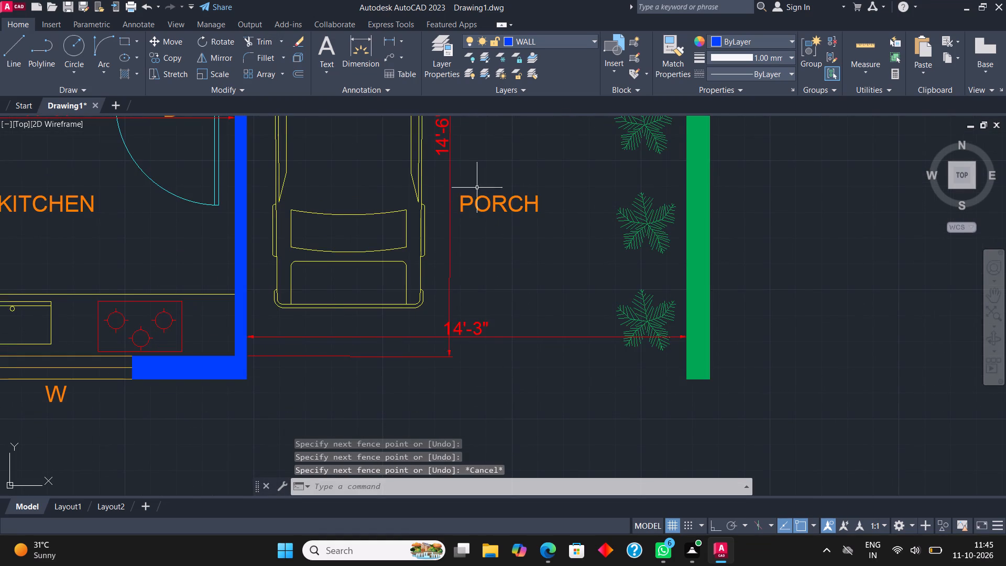
click(570, 37)
click(548, 198)
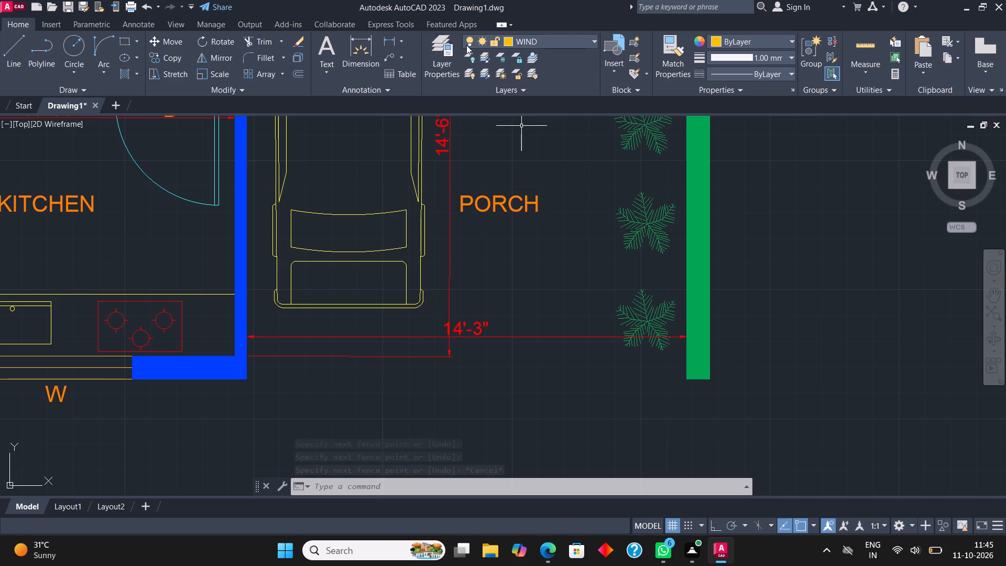
text(LI)
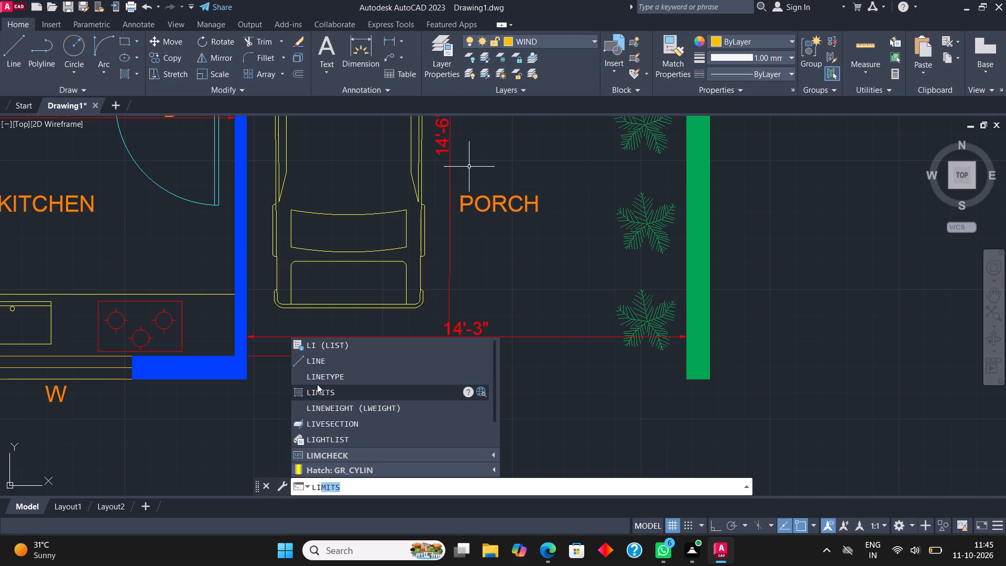
click(325, 377)
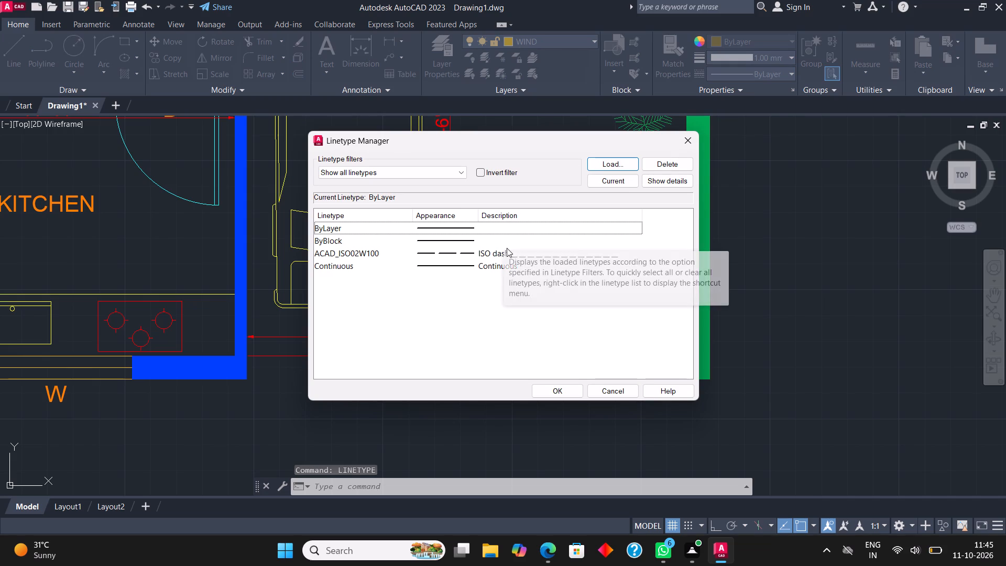
click(510, 258)
click(606, 178)
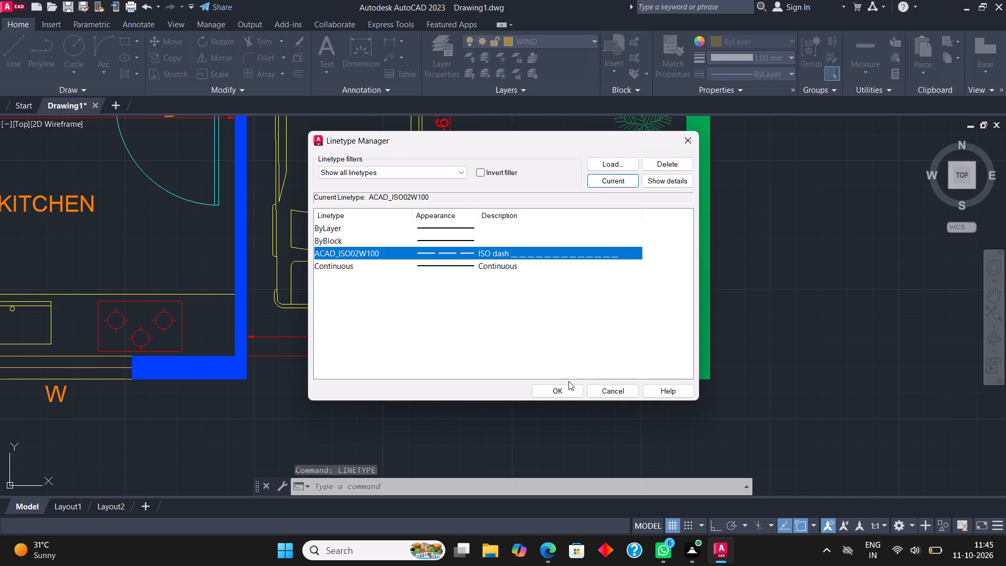
click(563, 395)
Draw a dashed rectangle across the porch's open front, from the green wall's lower inner corner to the blue kitchen wall.
click(124, 42)
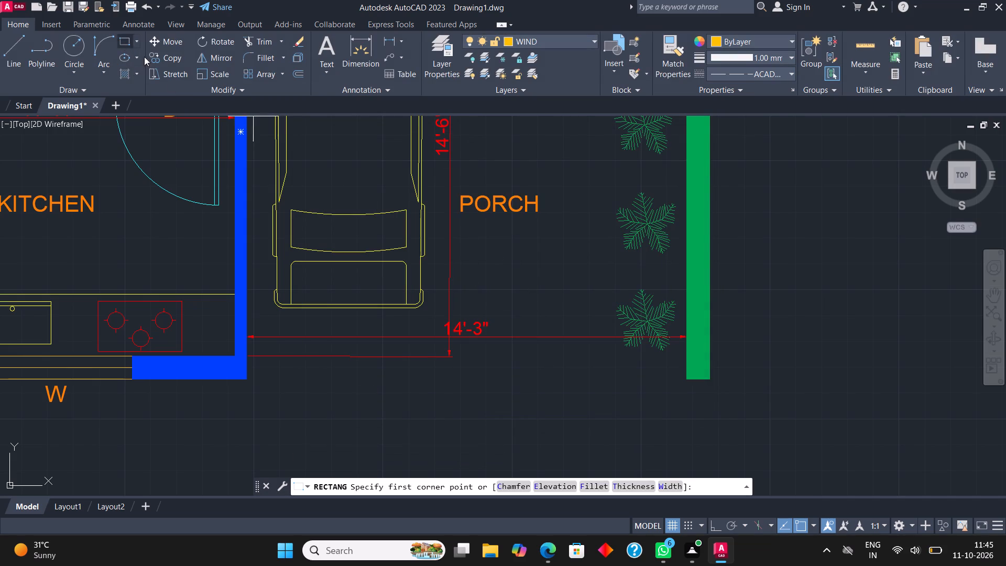
click(687, 377)
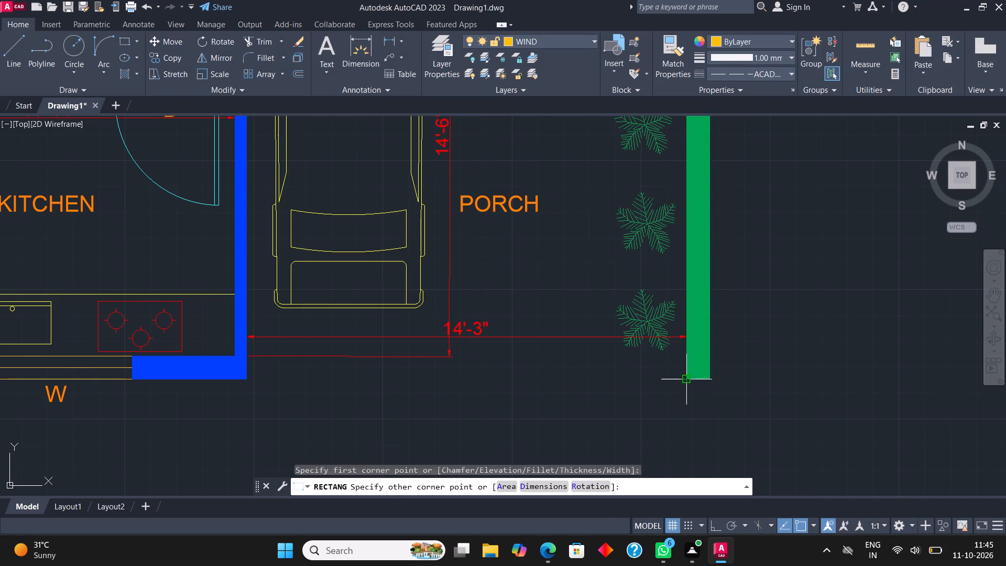
scroll(251, 362, up, 2)
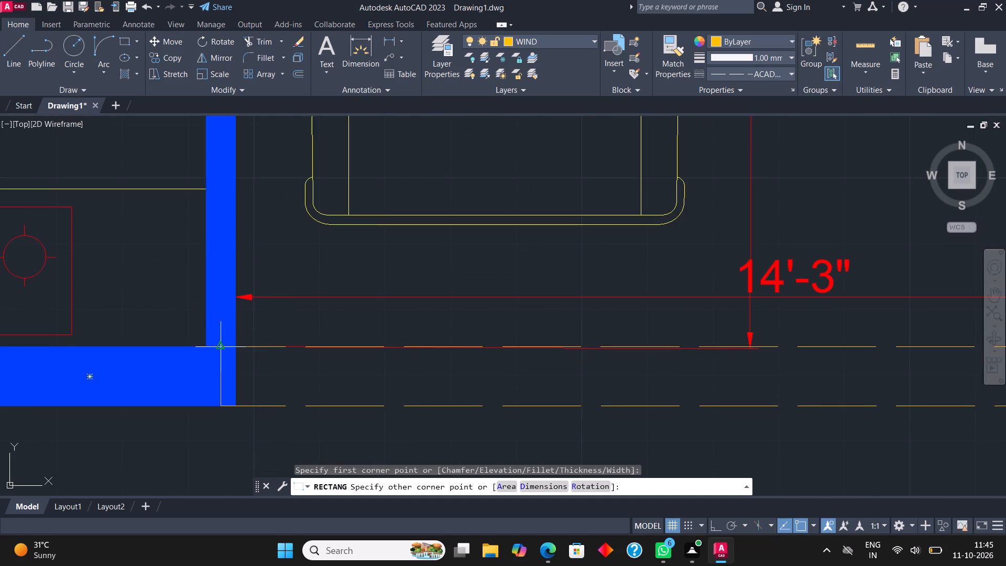
click(232, 344)
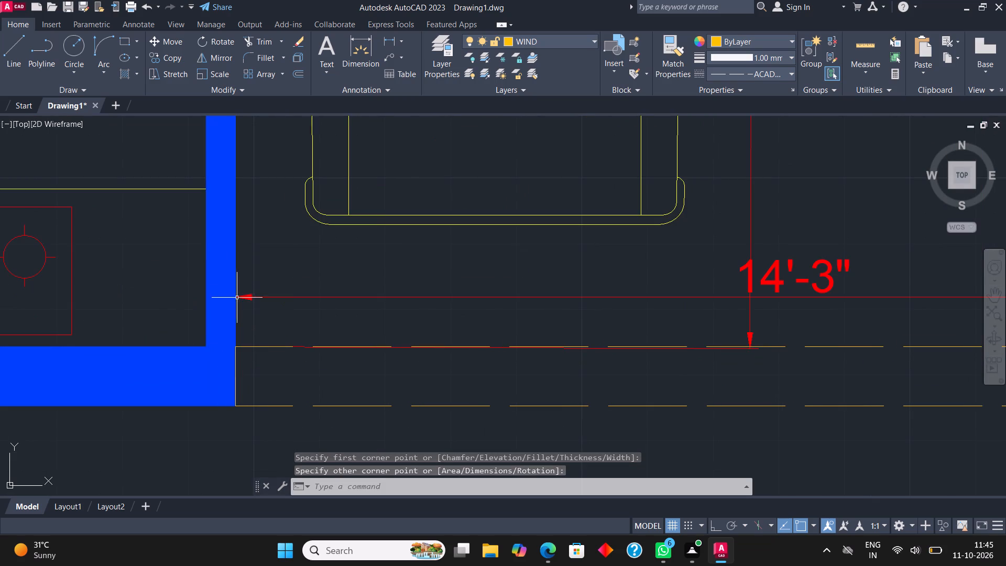
scroll(196, 263, down, 1)
key(Escape)
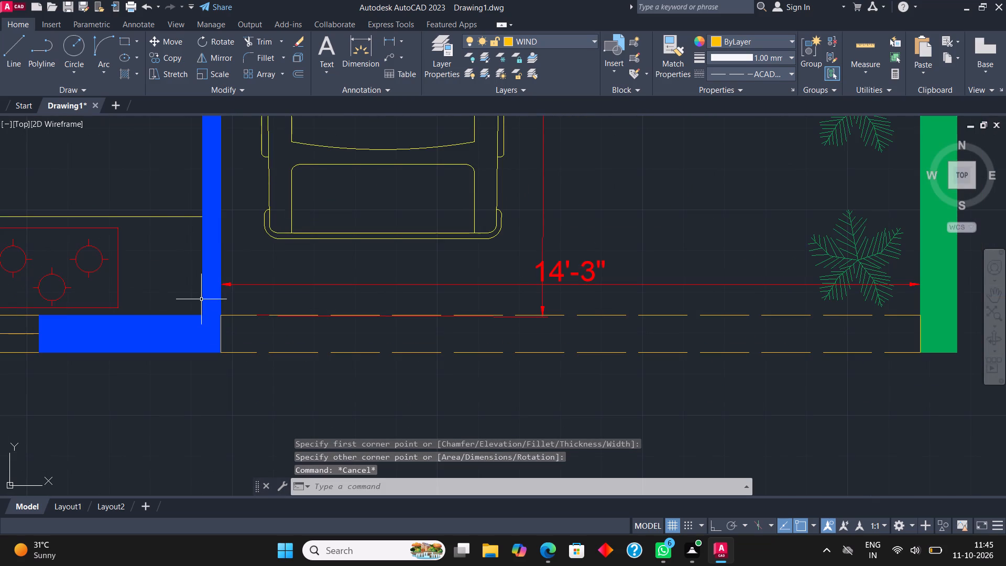
Move the PORCH label up and slightly right, into the clear space between the vertical dimension and the plants.
scroll(204, 331, down, 1)
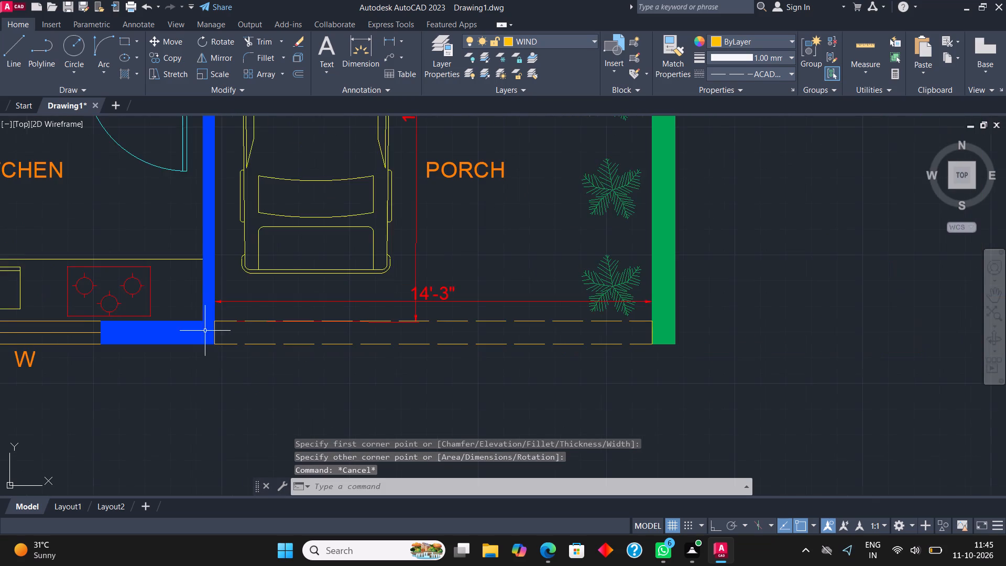
scroll(234, 359, down, 1)
middle_drag(289, 323, 320, 326)
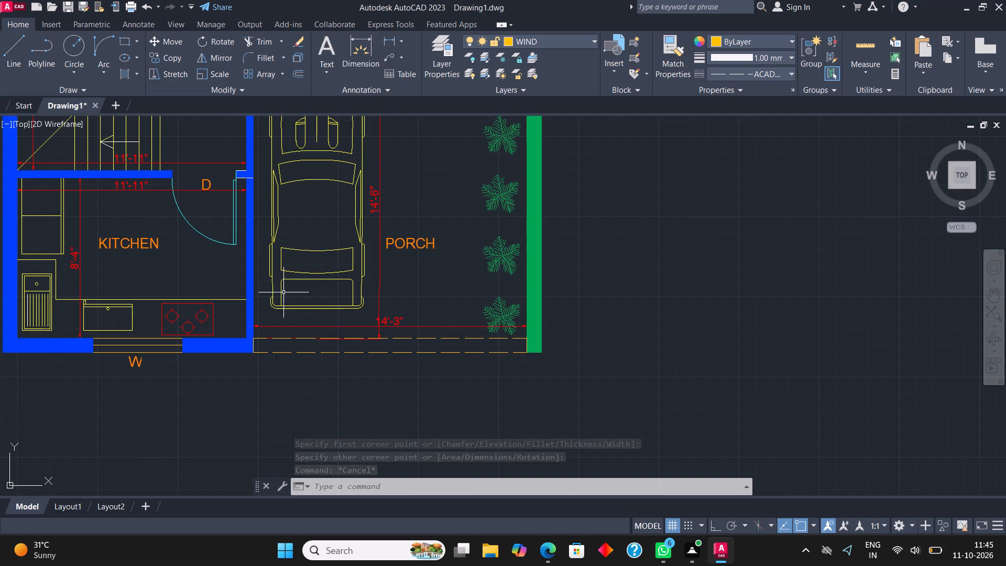
scroll(279, 274, down, 3)
middle_drag(311, 326, 331, 365)
scroll(325, 315, up, 2)
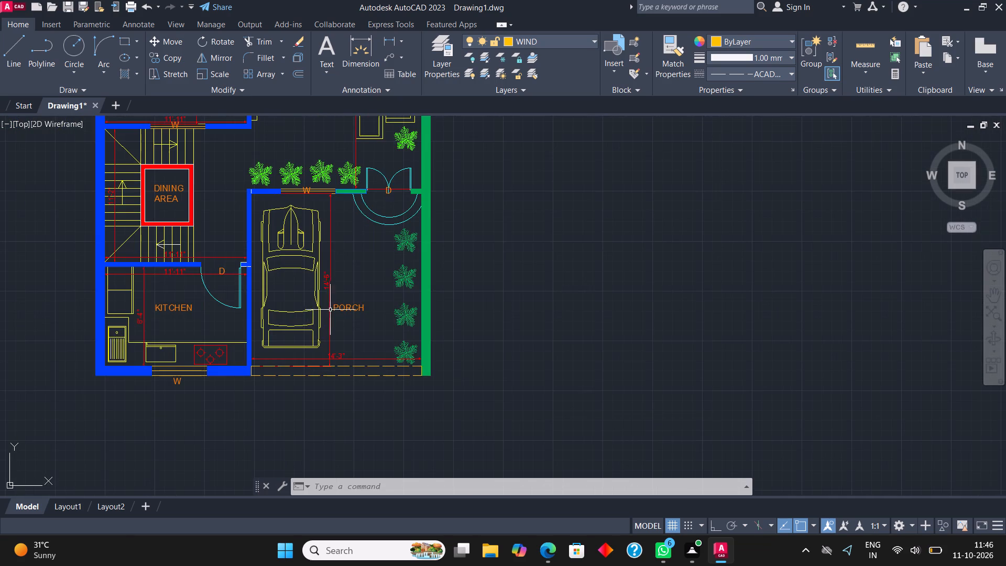
scroll(334, 305, up, 2)
click(334, 311)
click(176, 34)
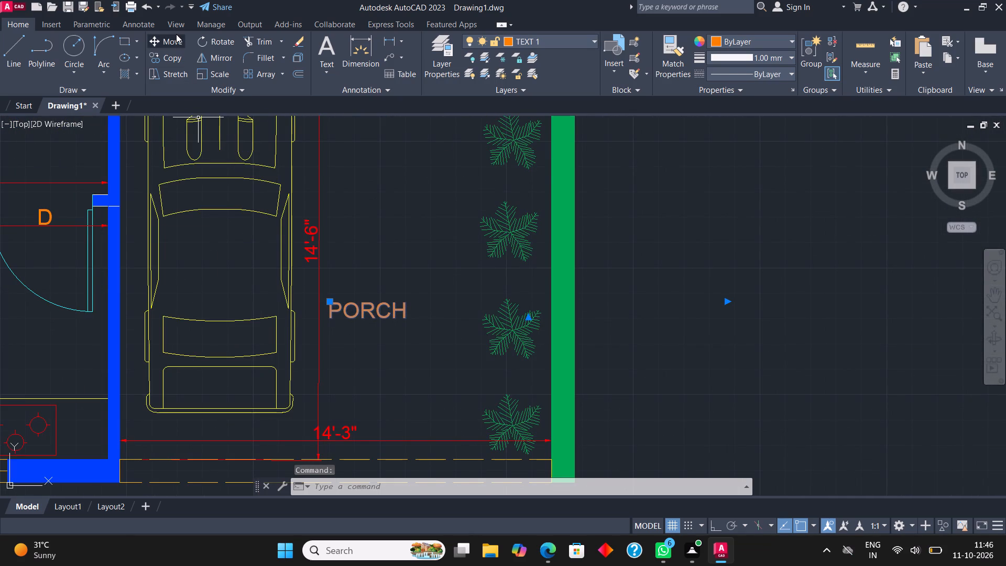
click(352, 319)
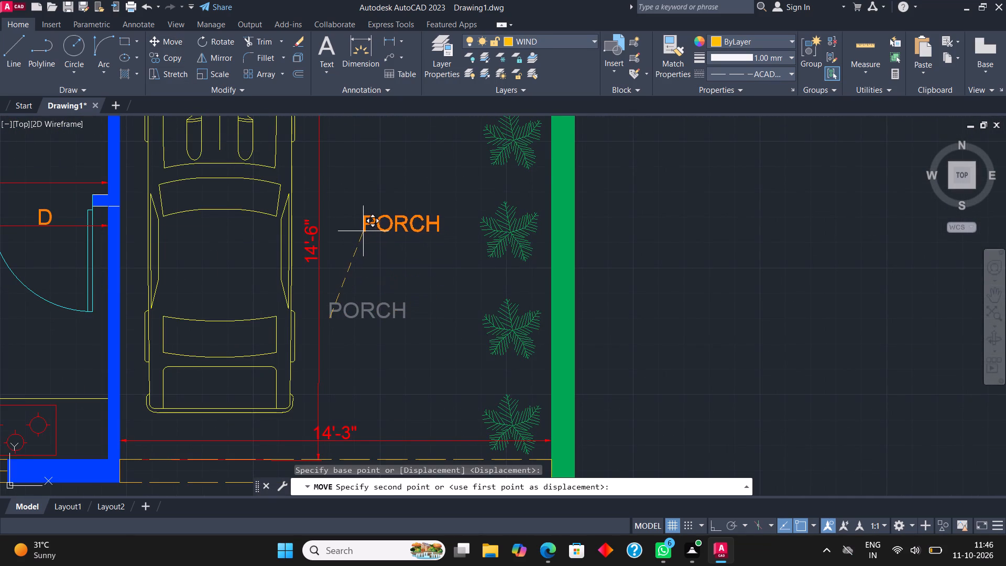
click(364, 232)
Examine the whole floor plan from the porch up to the bedrooms and O.T.S for anything left to correct.
scroll(372, 298, down, 3)
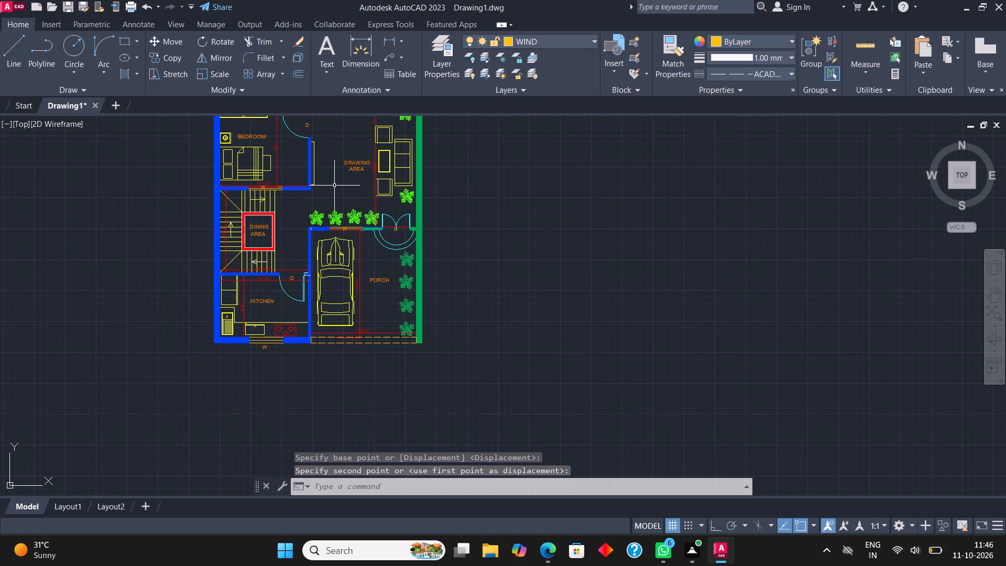
middle_drag(337, 188, 373, 251)
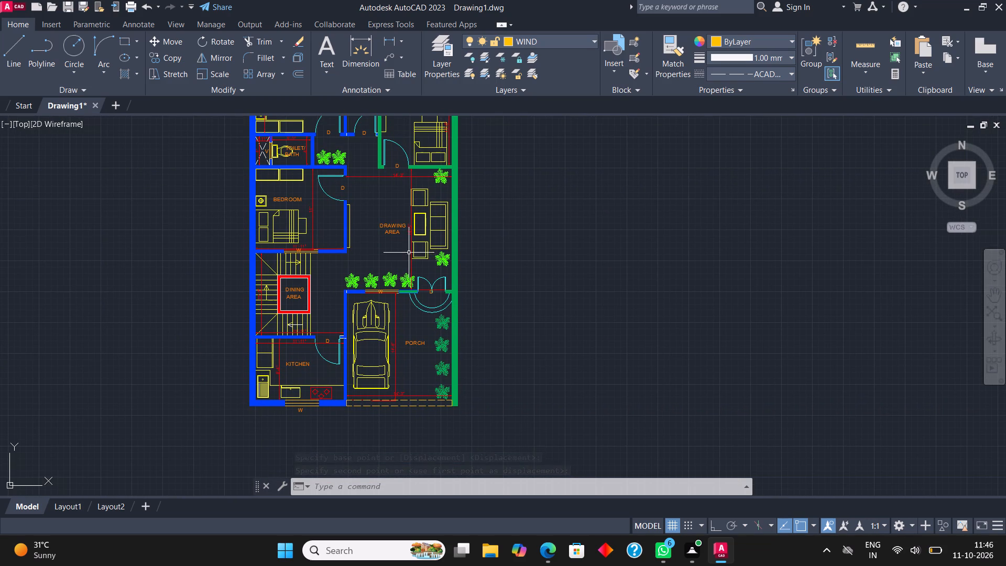
middle_drag(420, 221, 432, 272)
scroll(389, 348, up, 2)
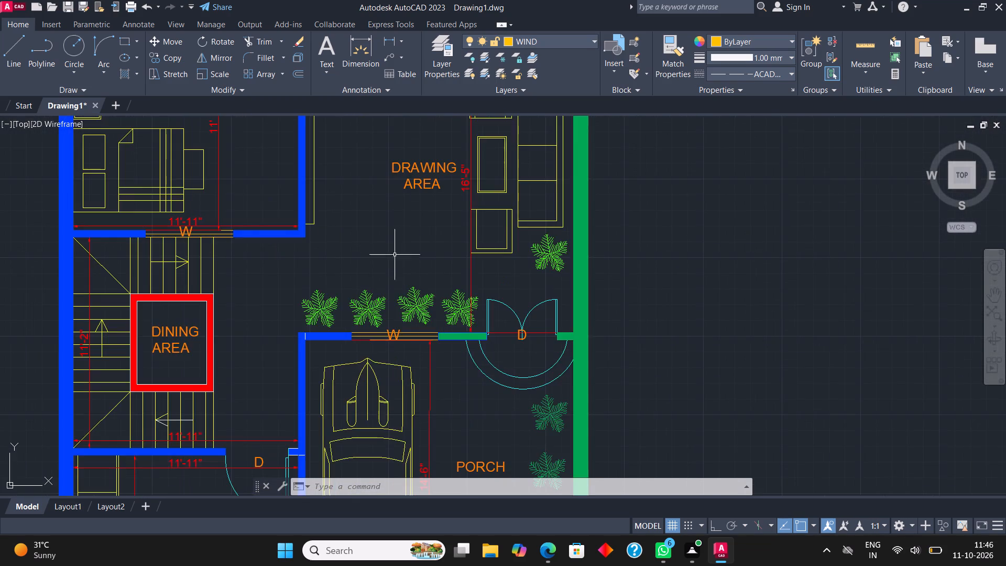
middle_drag(395, 257, 406, 396)
middle_drag(387, 275, 408, 429)
middle_drag(403, 245, 407, 361)
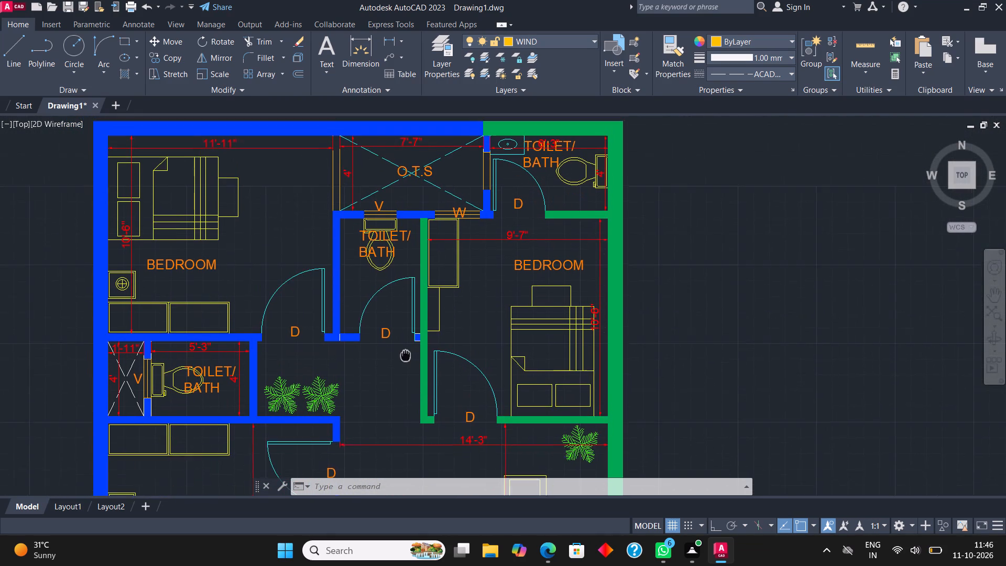
middle_drag(407, 361, 408, 380)
scroll(389, 234, down, 2)
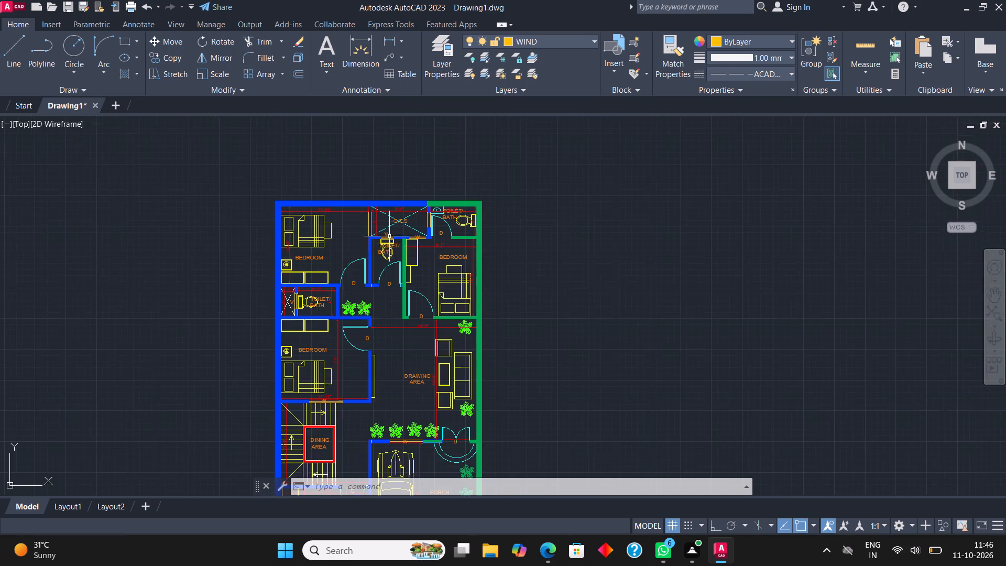
middle_drag(393, 310, 393, 203)
scroll(398, 228, down, 1)
middle_drag(398, 230, 389, 239)
middle_drag(380, 291, 371, 335)
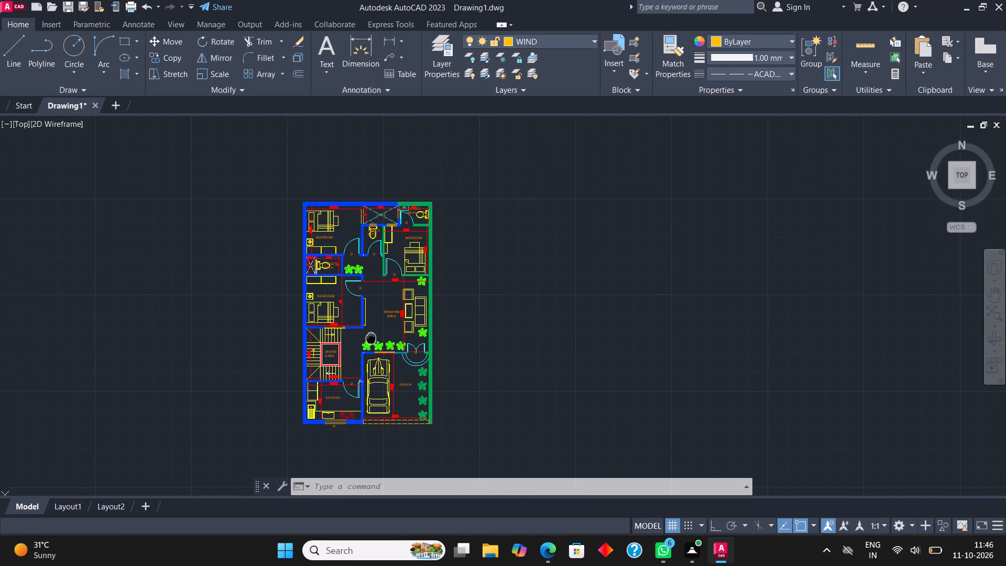
middle_drag(371, 335, 371, 319)
Save the drawing in the Downloads folder as 3BHKPLAN in AutoCAD 2018 Drawing format.
key(ctrl+s)
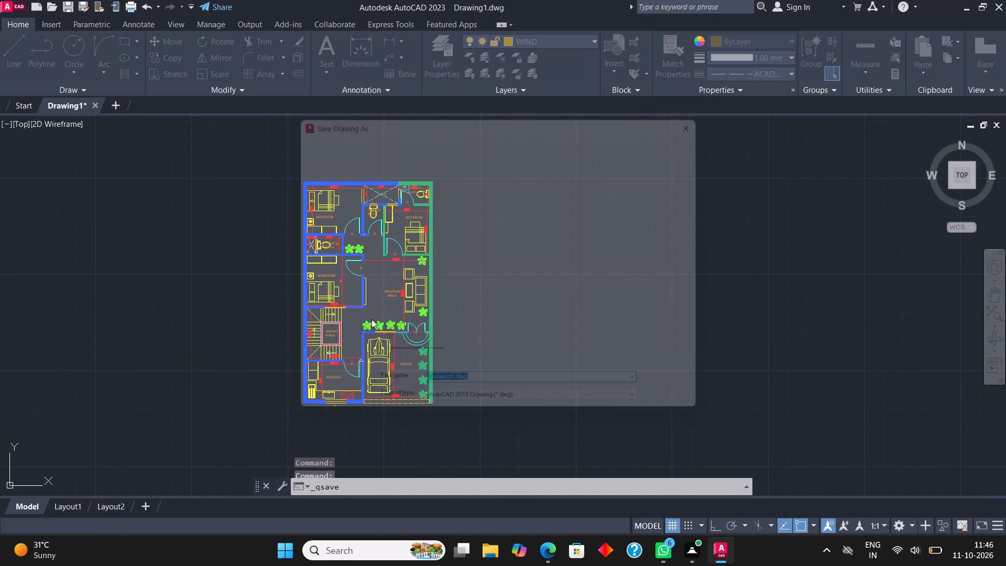
click(521, 136)
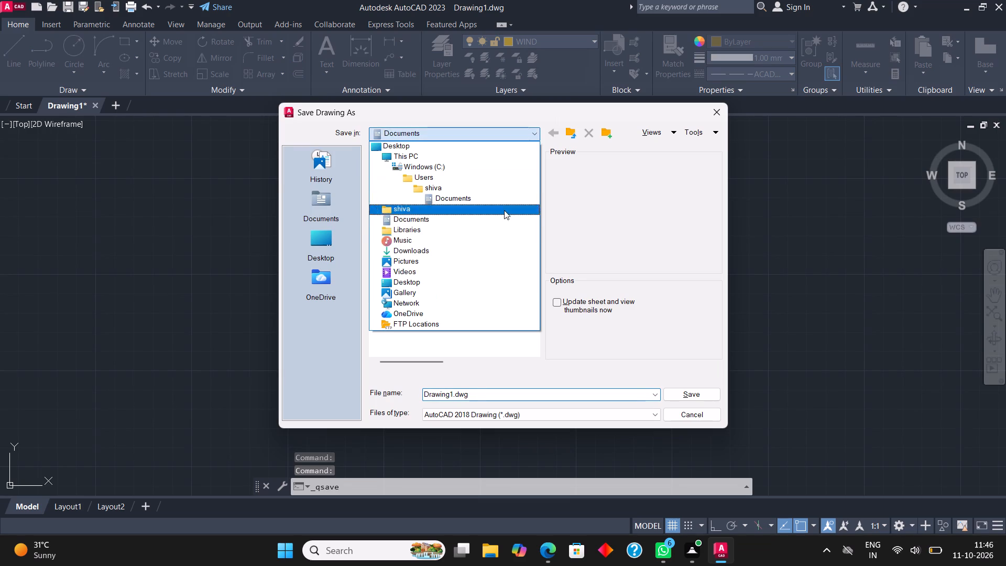
click(466, 253)
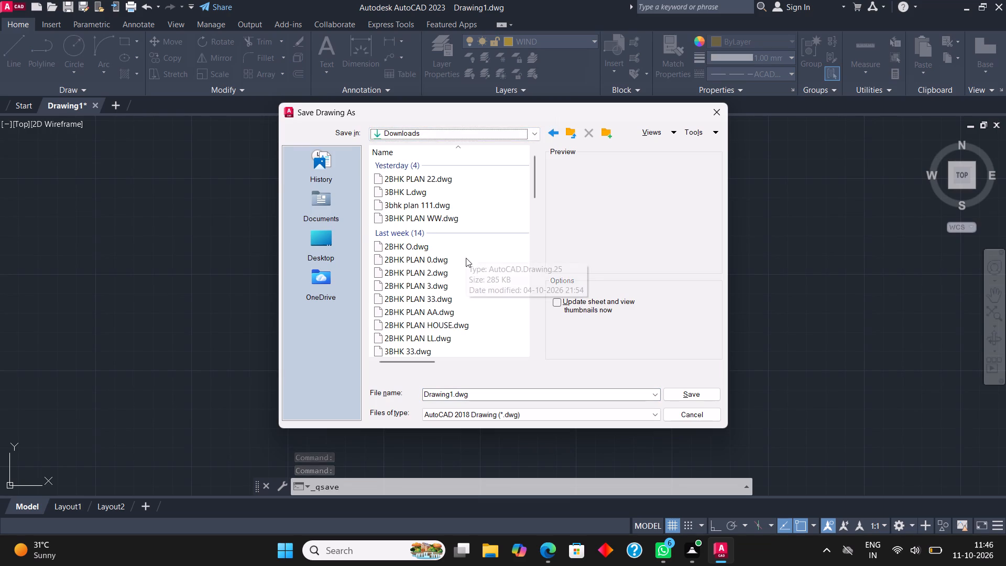
click(502, 396)
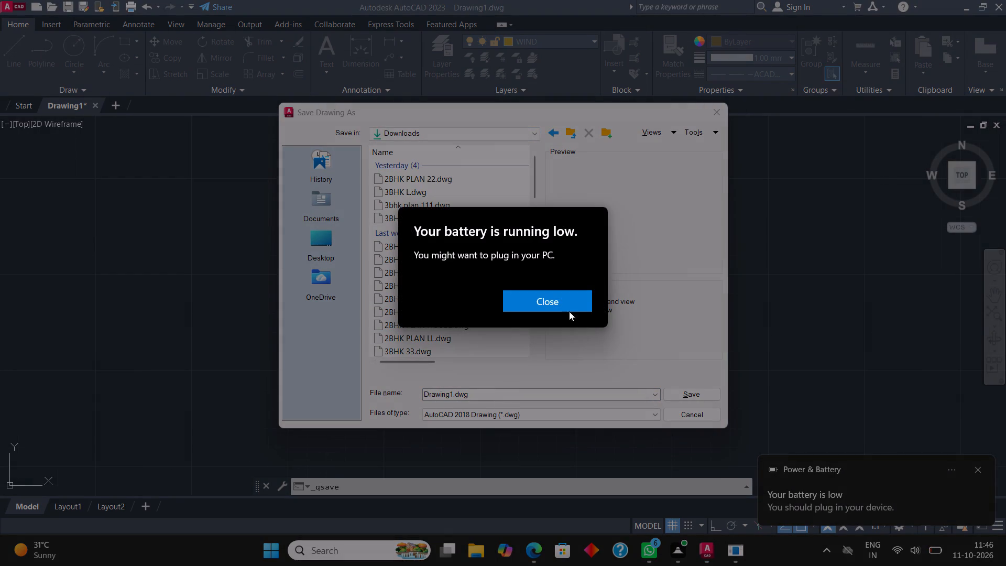
click(575, 299)
click(500, 388)
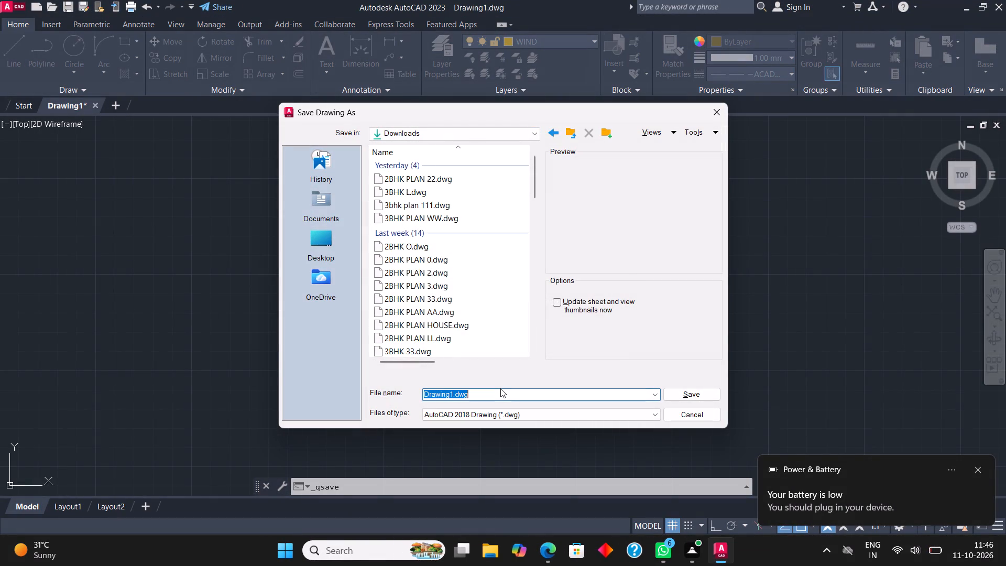
text(3BHKPLA)
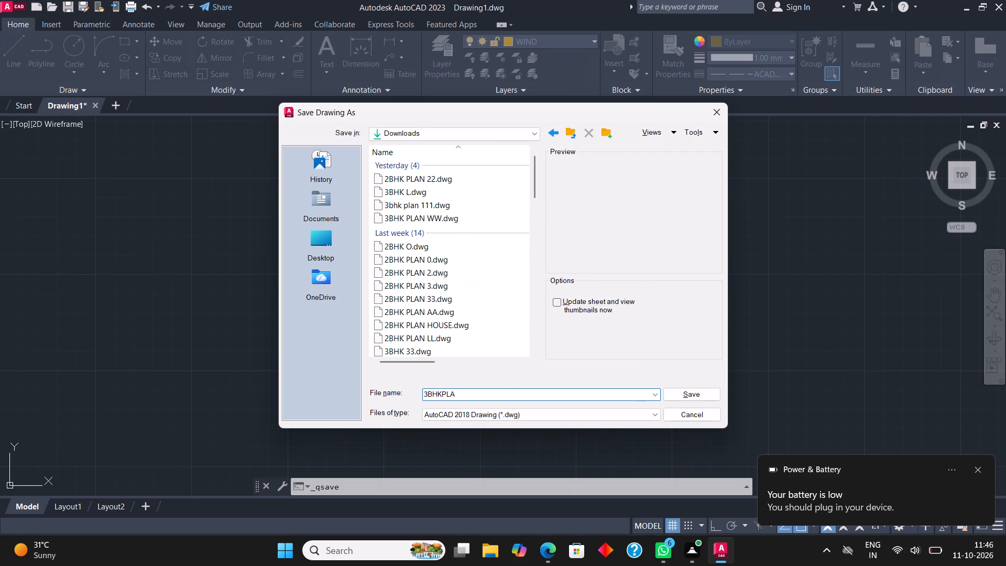
text(N)
key(space)
click(674, 394)
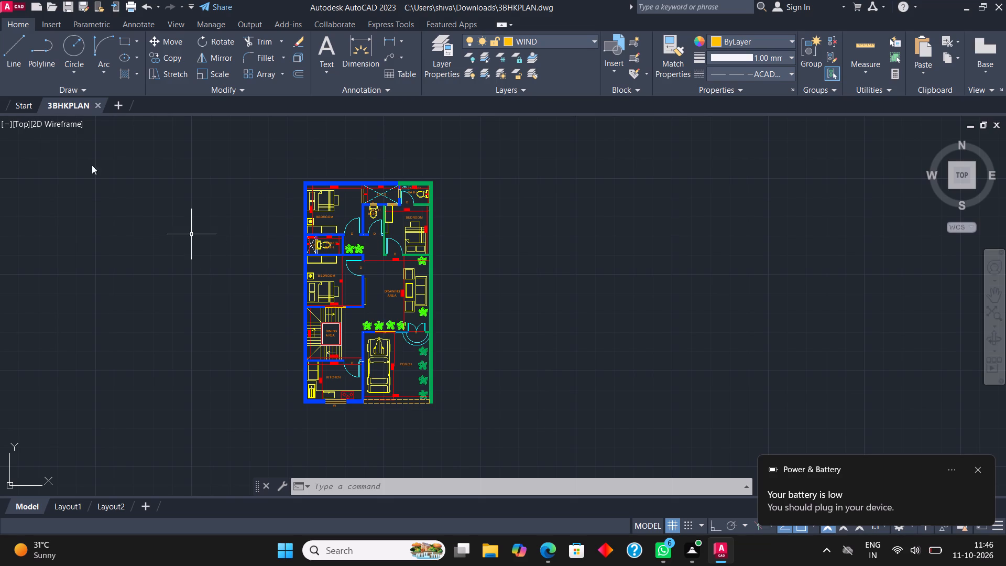
Set up a plot with AutoCAD PDF (High Quality Print).pc3 and a Window plot area enclosing the whole floor plan.
click(10, 7)
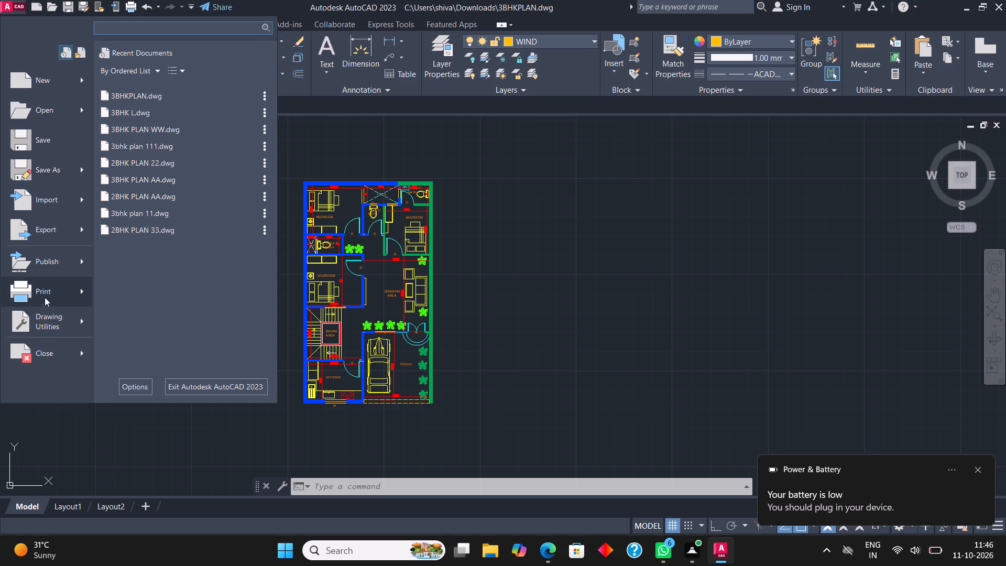
click(54, 288)
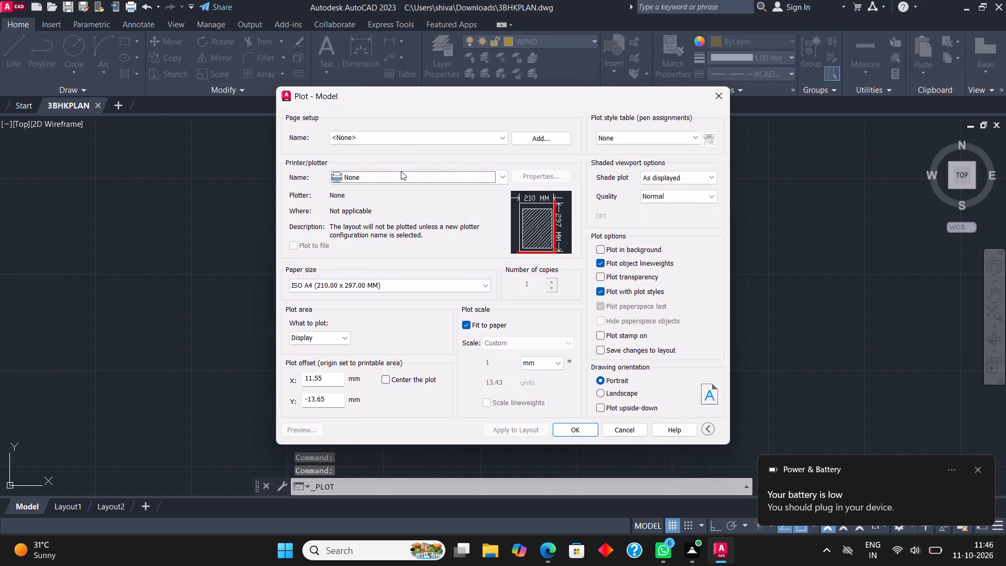
click(407, 181)
click(424, 232)
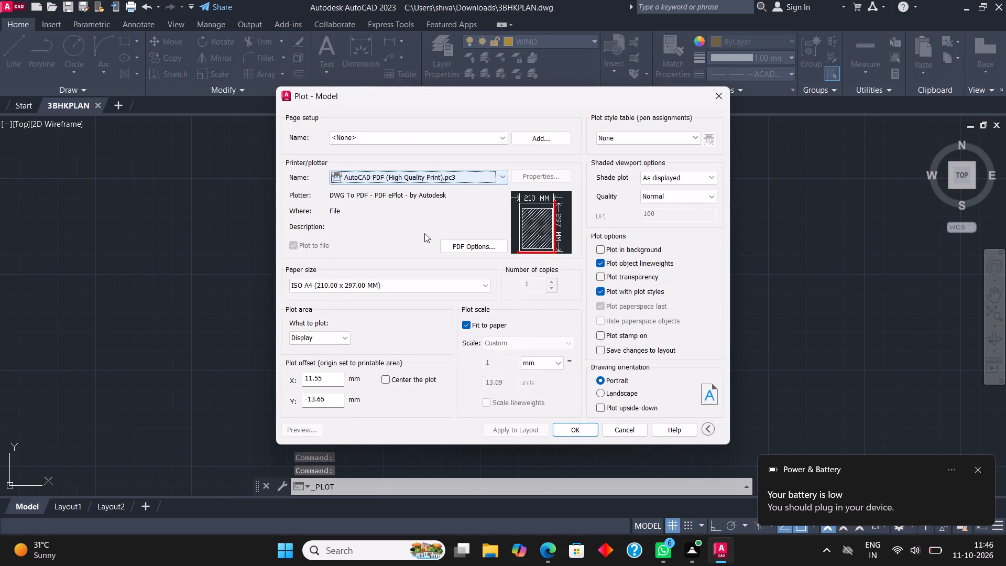
click(333, 338)
click(337, 373)
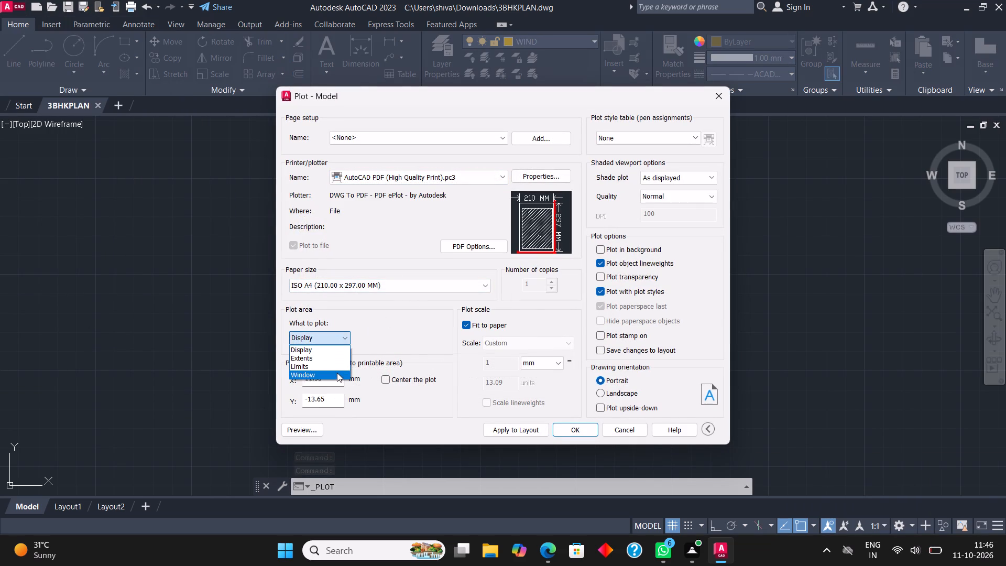
click(286, 167)
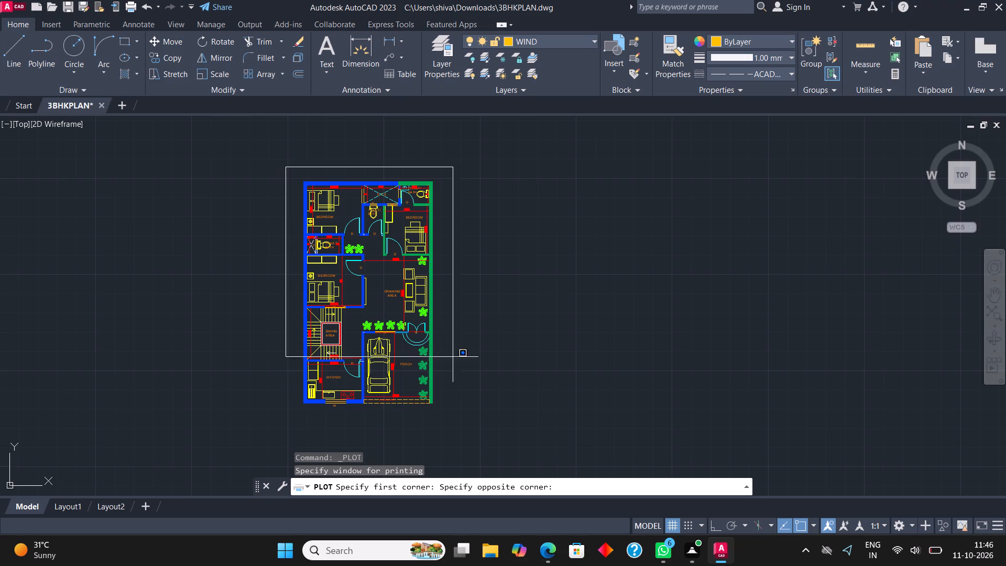
click(456, 420)
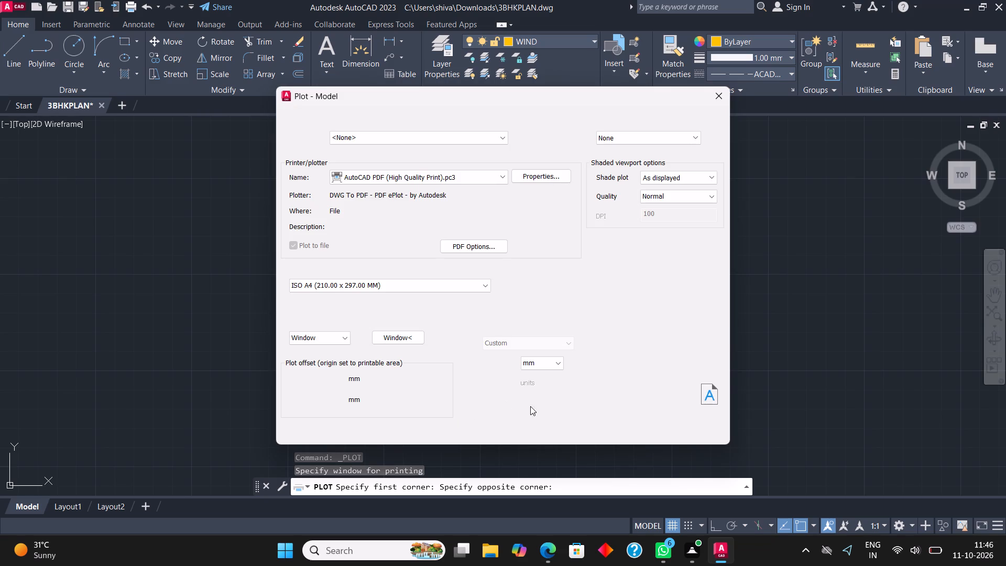
Plot the floor plan to the Downloads folder as 3BHKPLAN-Model.pdf, and check the resulting PDF down to the porch before closing it.
click(528, 423)
click(577, 428)
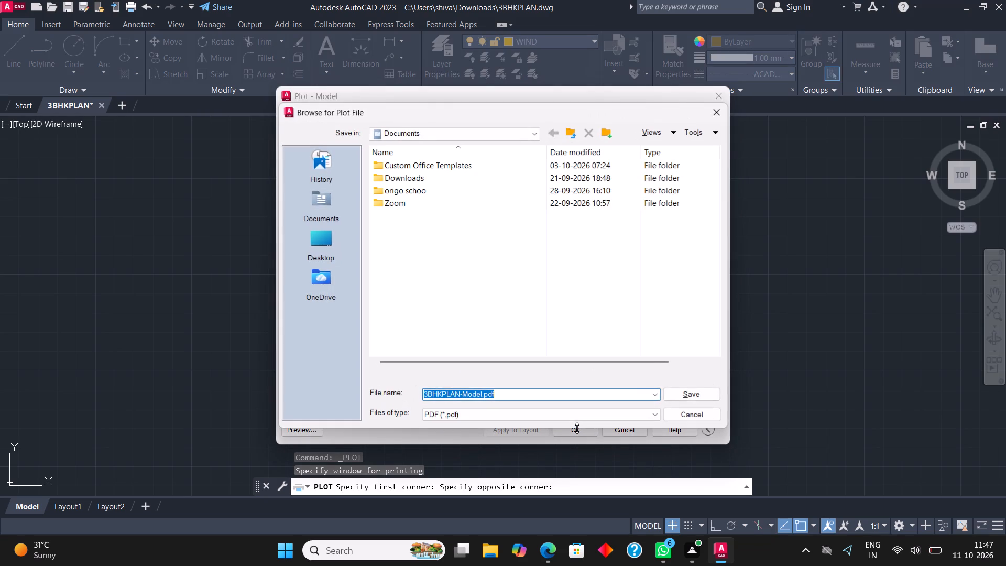
click(516, 134)
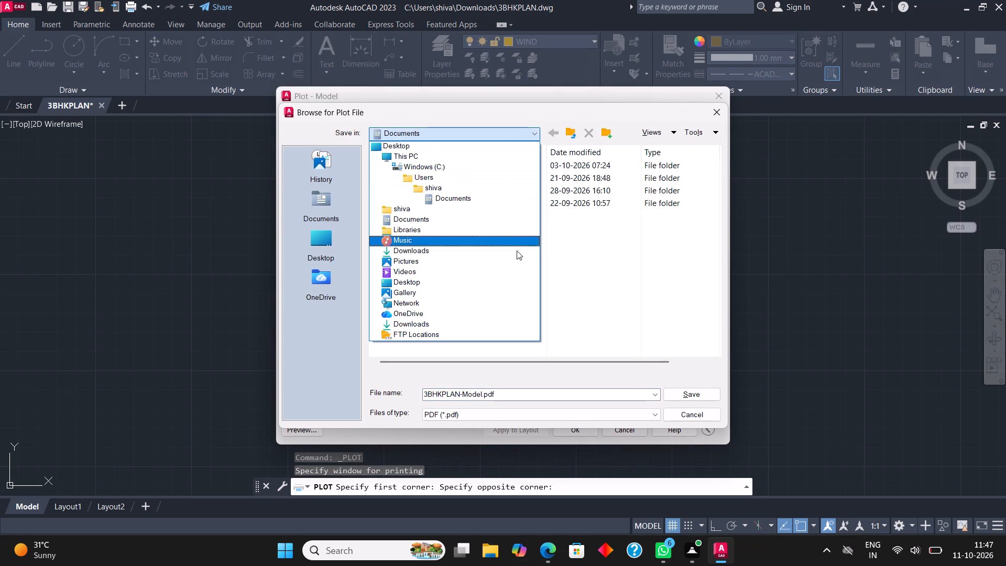
click(512, 248)
click(695, 391)
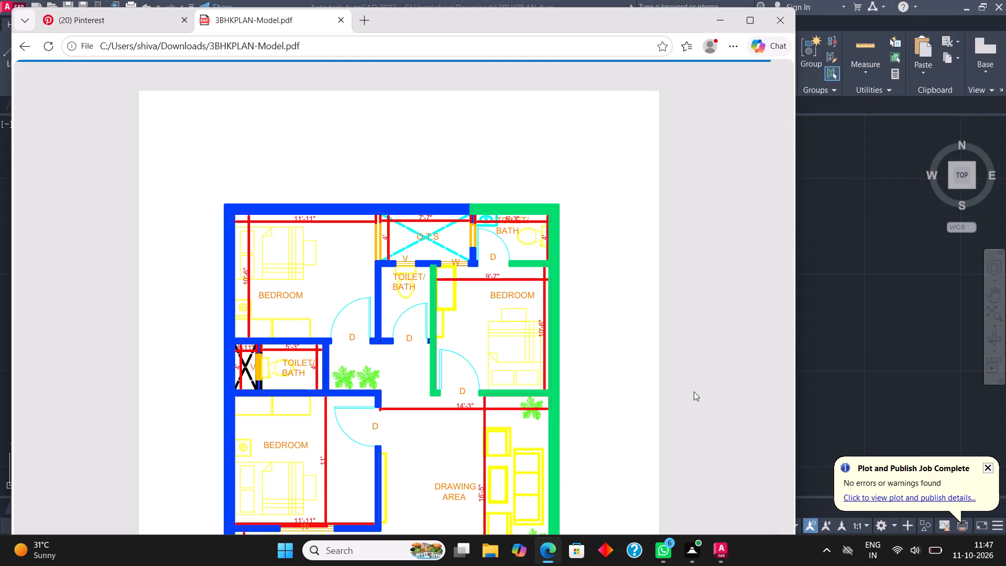
scroll(2, 426, down, 6)
scroll(184, 346, down, 8)
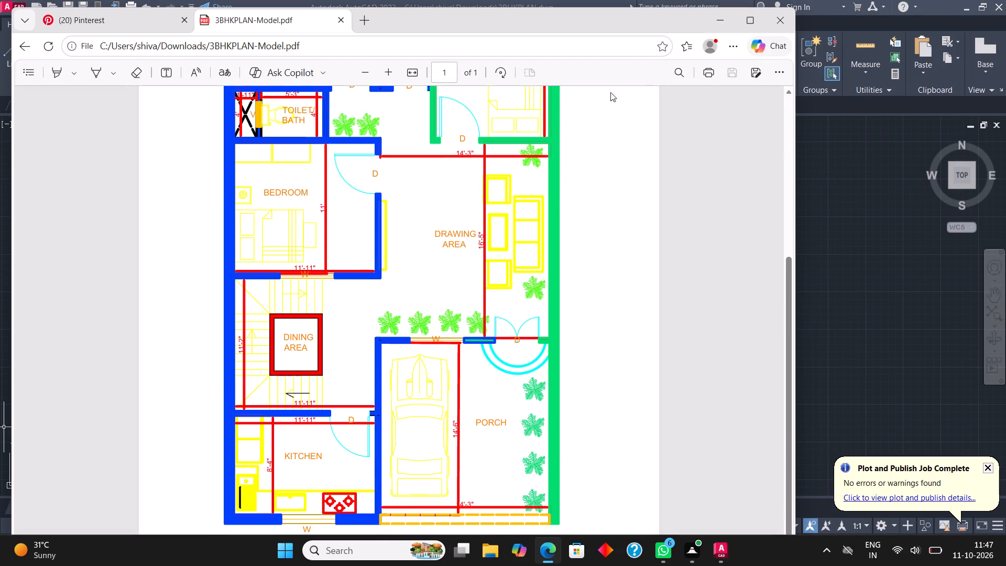
click(779, 19)
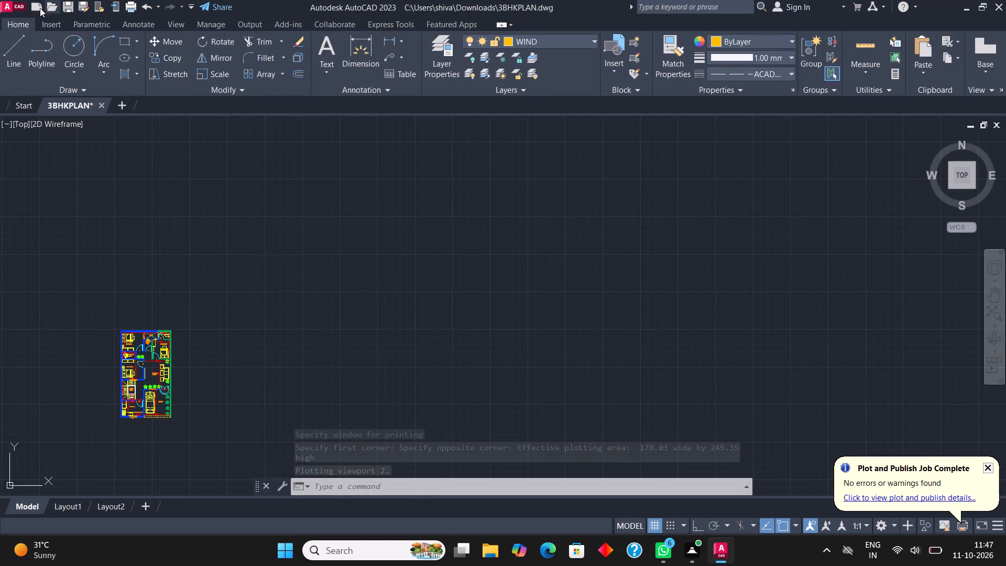
Export the drawing in DWF format to the Downloads folder as 3BHKPLAN.dwf.
click(3, 3)
click(58, 226)
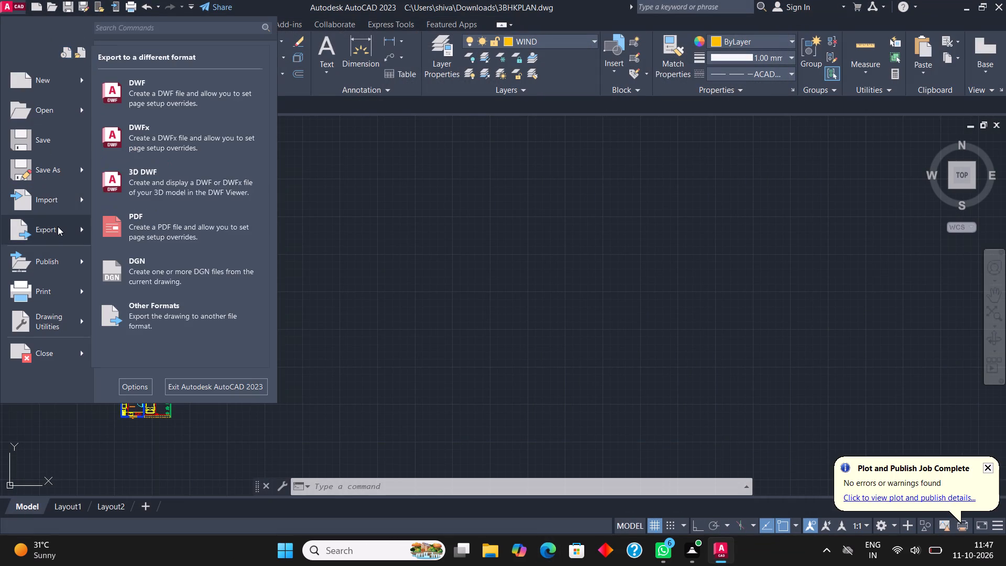
click(181, 103)
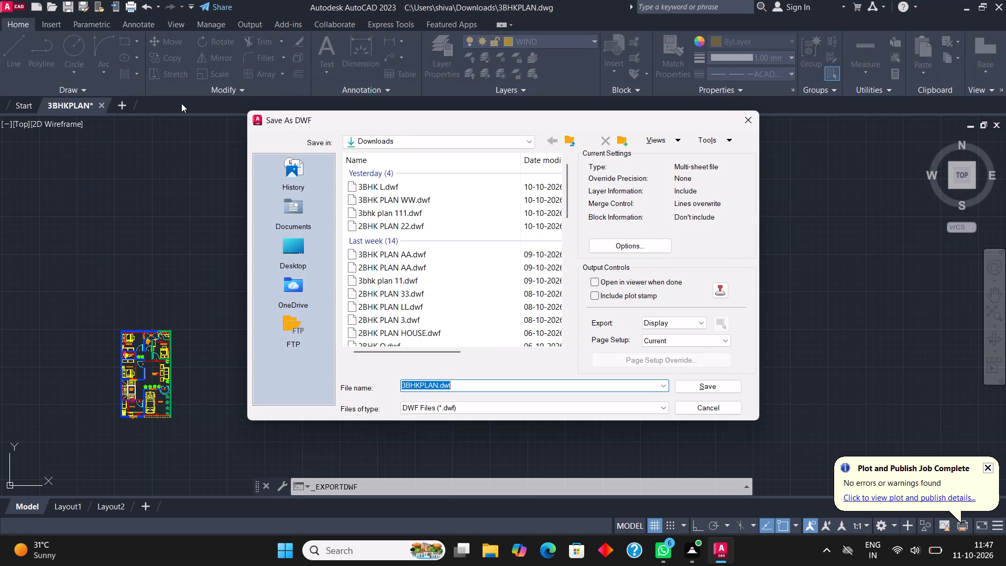
click(710, 384)
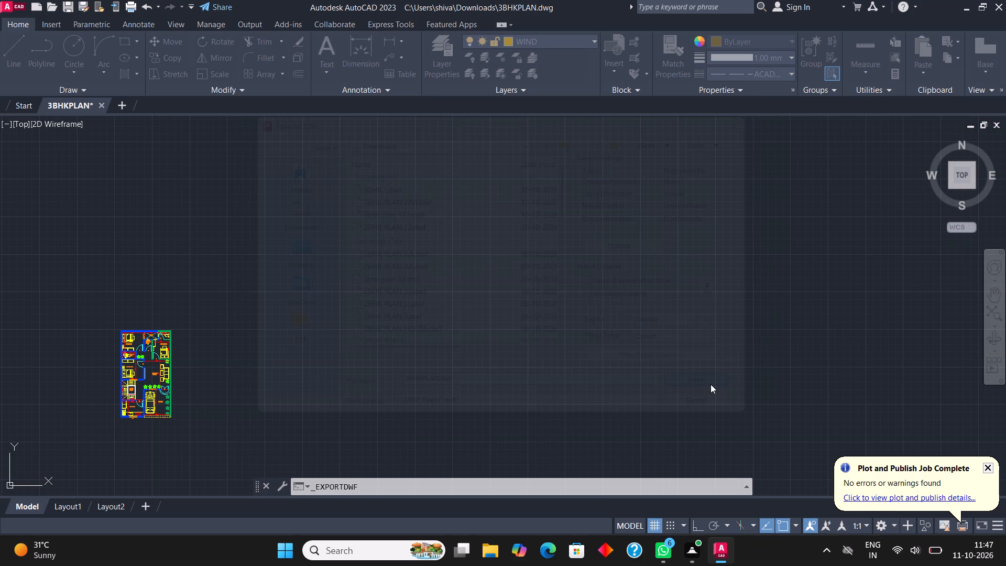